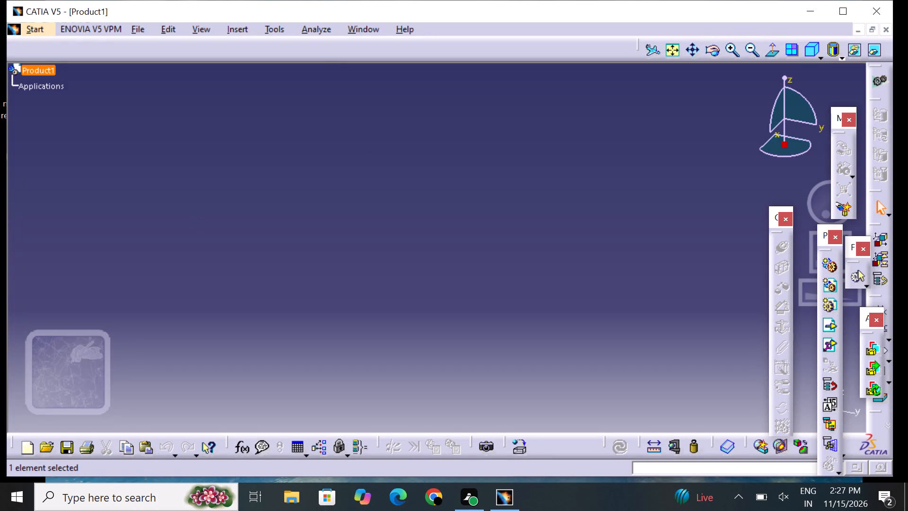
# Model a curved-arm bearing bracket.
# Close the open Product1 document.
pyautogui.click(892, 29)
pyautogui.click(887, 29)
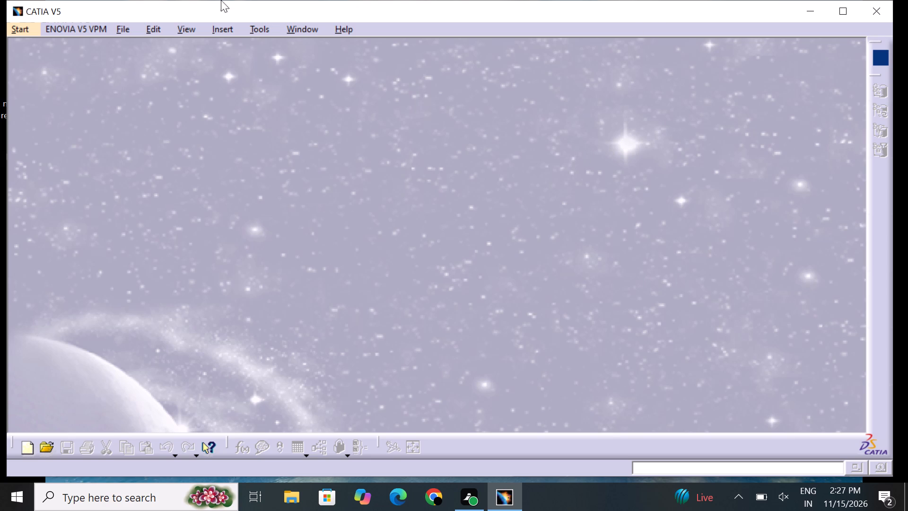
# Create a new part in Part Design with the default name Part1 and hybrid design enabled.
pyautogui.click(17, 24)
pyautogui.click(50, 61)
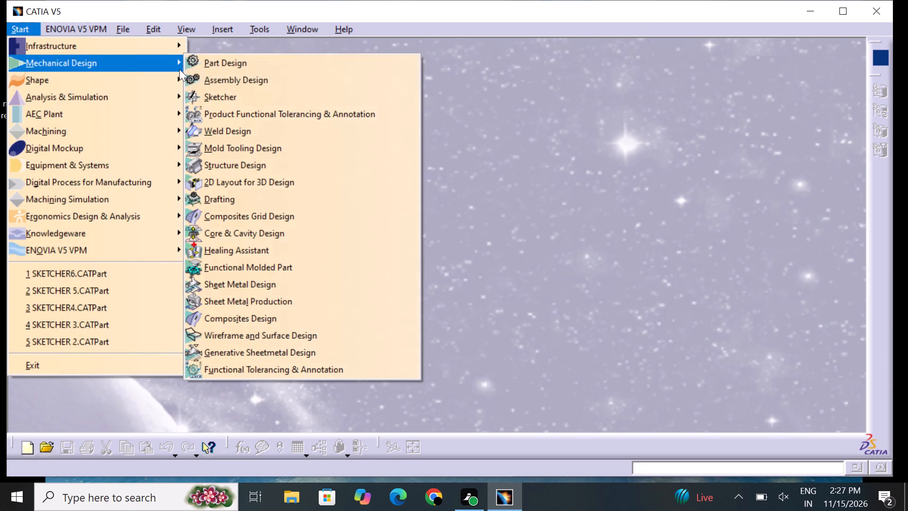
pyautogui.click(249, 62)
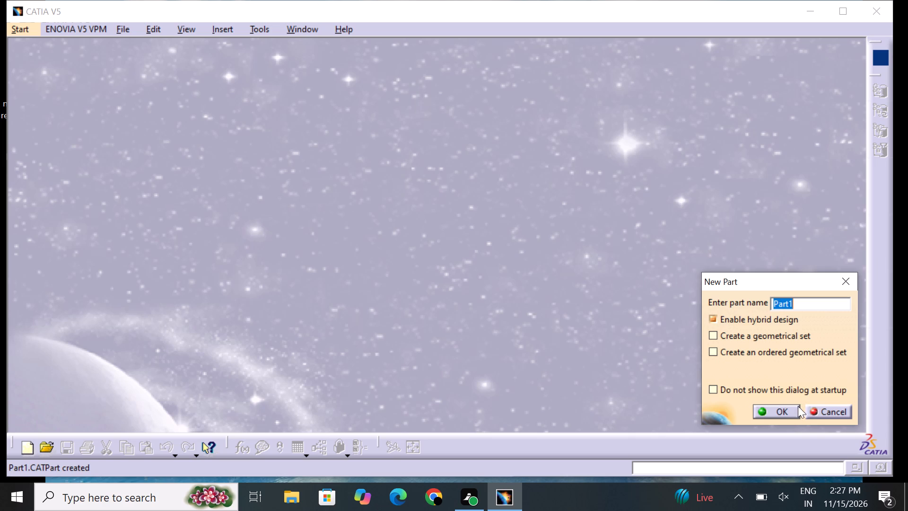
pyautogui.click(785, 410)
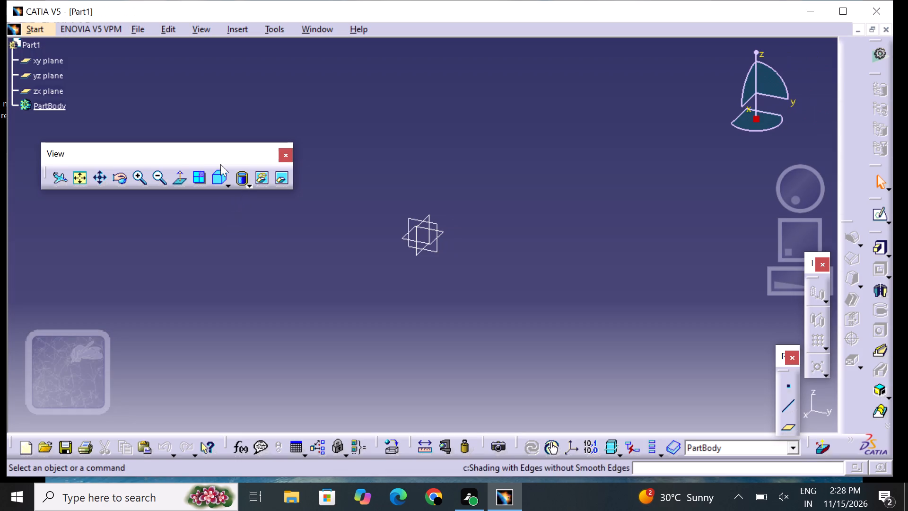
# Dock the floating View toolbar above the modelling area.
pyautogui.moveTo(182, 154); pyautogui.dragTo(760, 35)
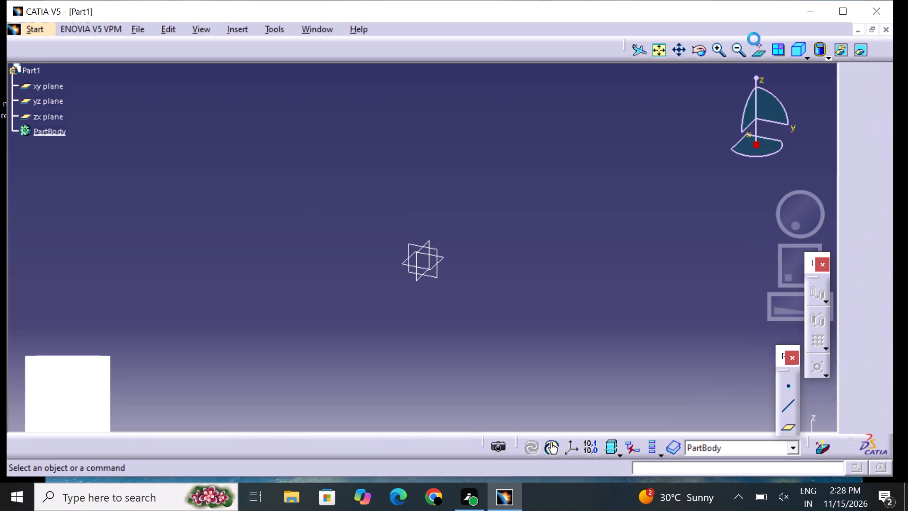
# Open a sketch on the yz plane.
pyautogui.click(55, 101)
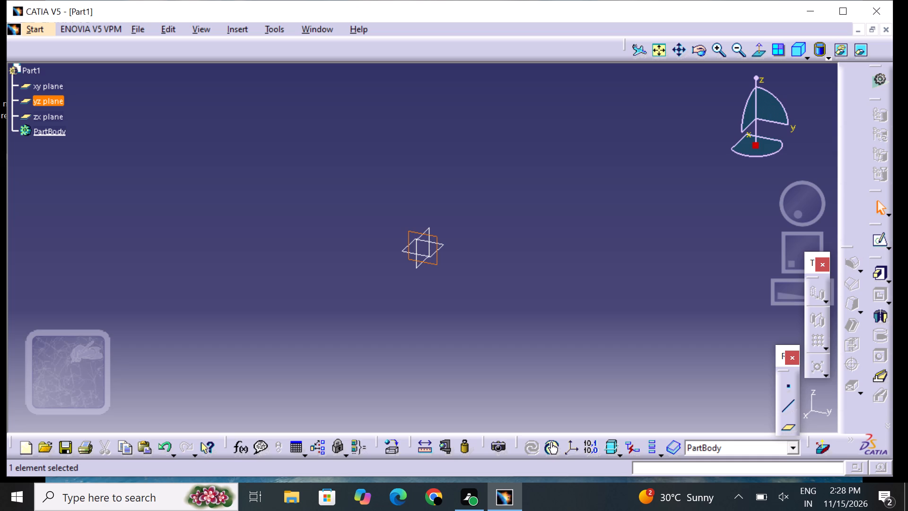
pyautogui.click(880, 242)
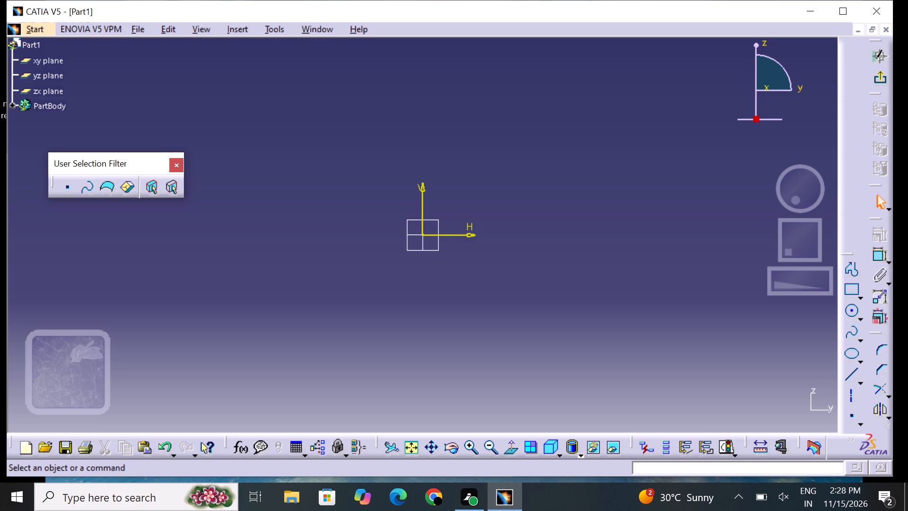
# Sketch a centered rectangle about 120 mm wide and 80 mm high with its center at the origin.
pyautogui.click(847, 286)
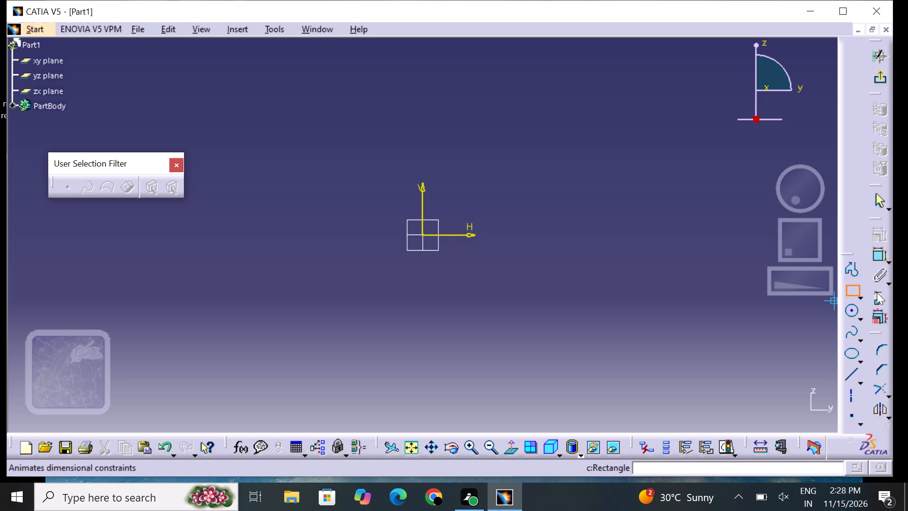
pyautogui.click(859, 294)
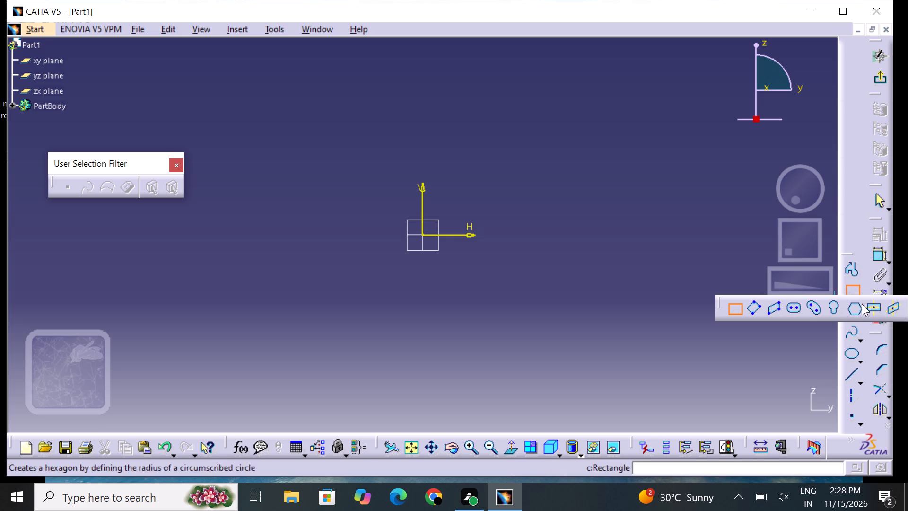
pyautogui.click(874, 312)
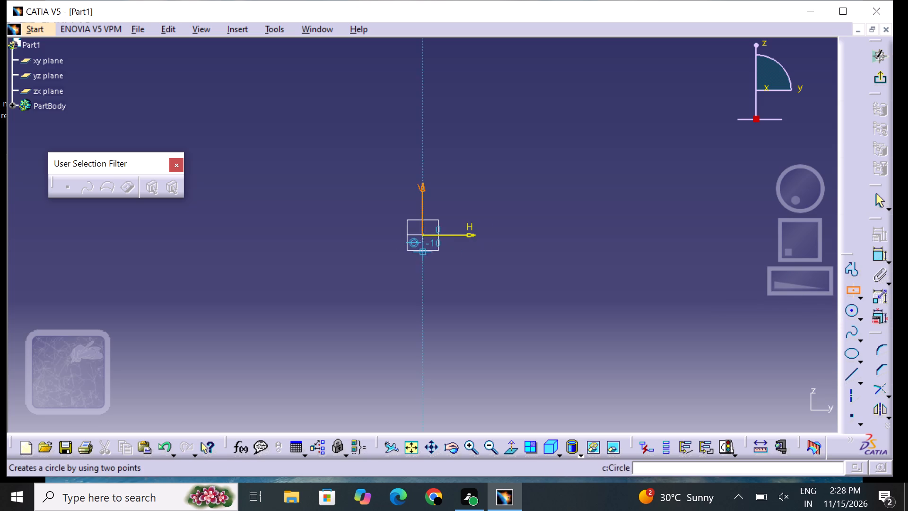
pyautogui.click(421, 237)
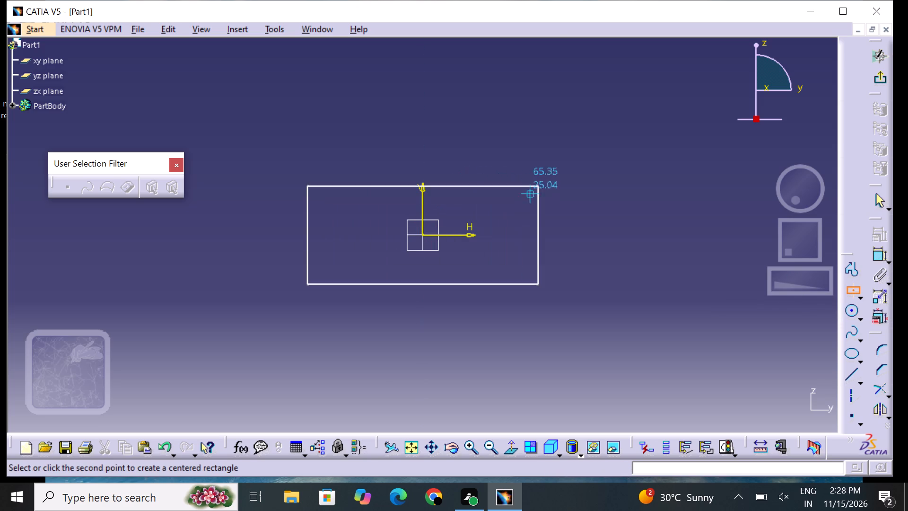
pyautogui.click(521, 169)
pyautogui.click(570, 189)
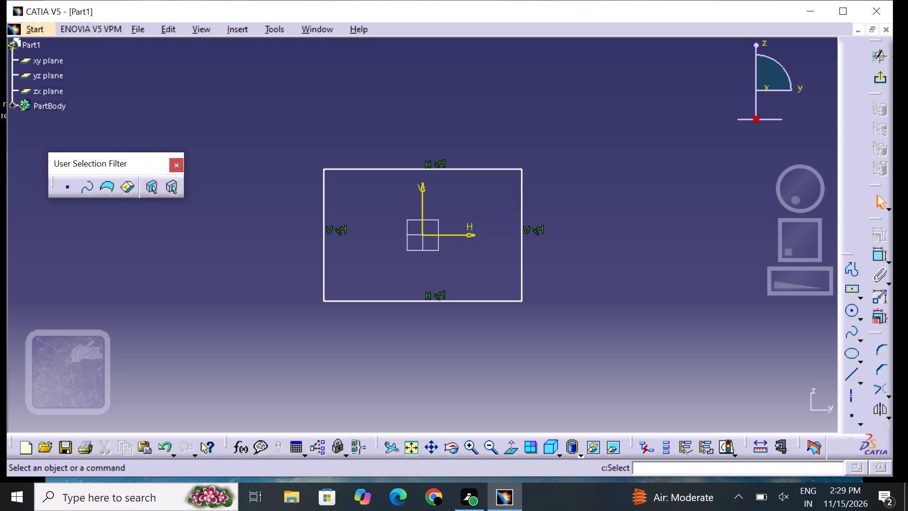
# Dimension the length of the rectangle's lower horizontal edge, placing the dimension below it.
pyautogui.click(873, 254)
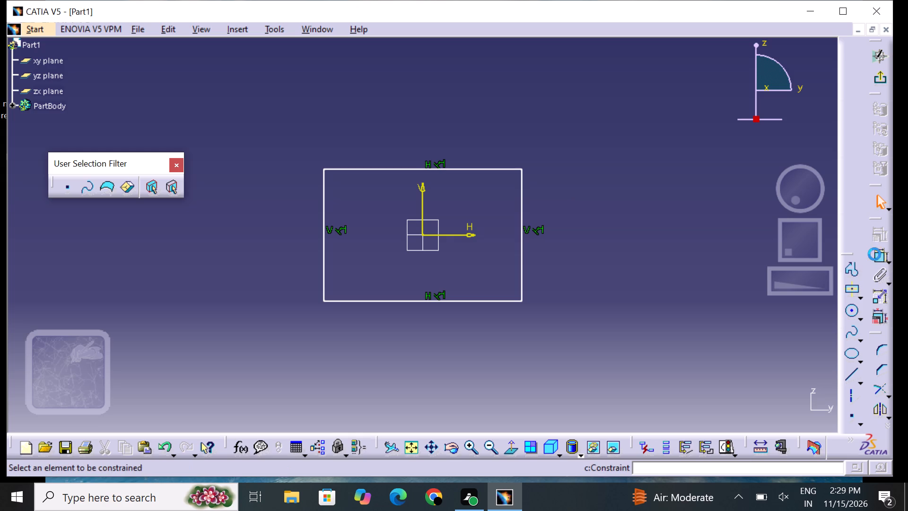
pyautogui.click(465, 302)
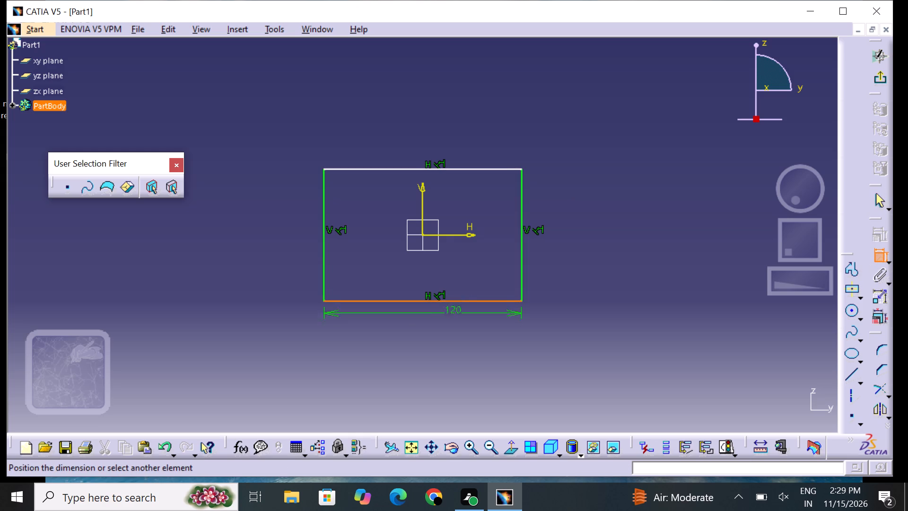
pyautogui.click(425, 317)
pyautogui.click(432, 316)
pyautogui.click(436, 316)
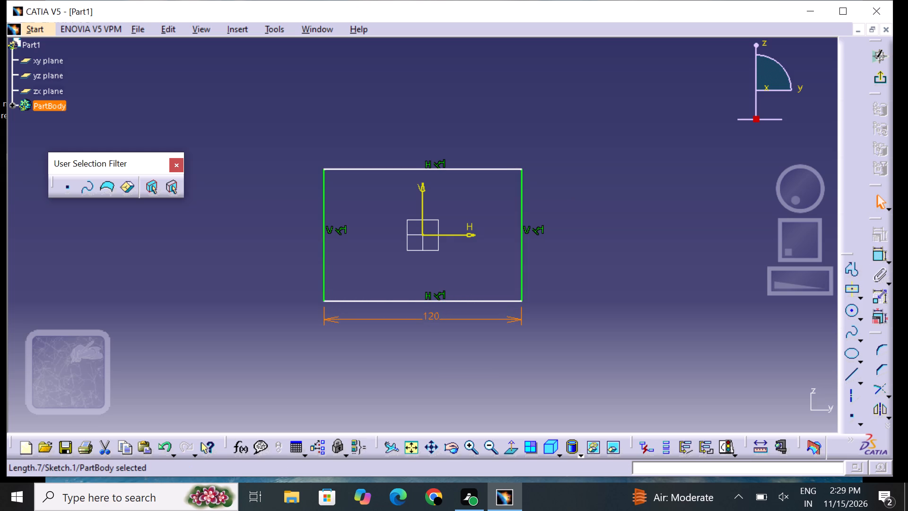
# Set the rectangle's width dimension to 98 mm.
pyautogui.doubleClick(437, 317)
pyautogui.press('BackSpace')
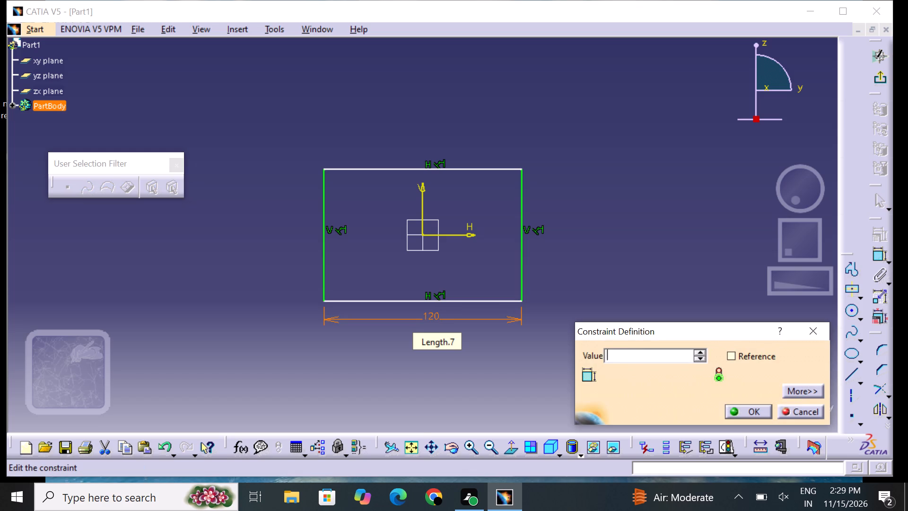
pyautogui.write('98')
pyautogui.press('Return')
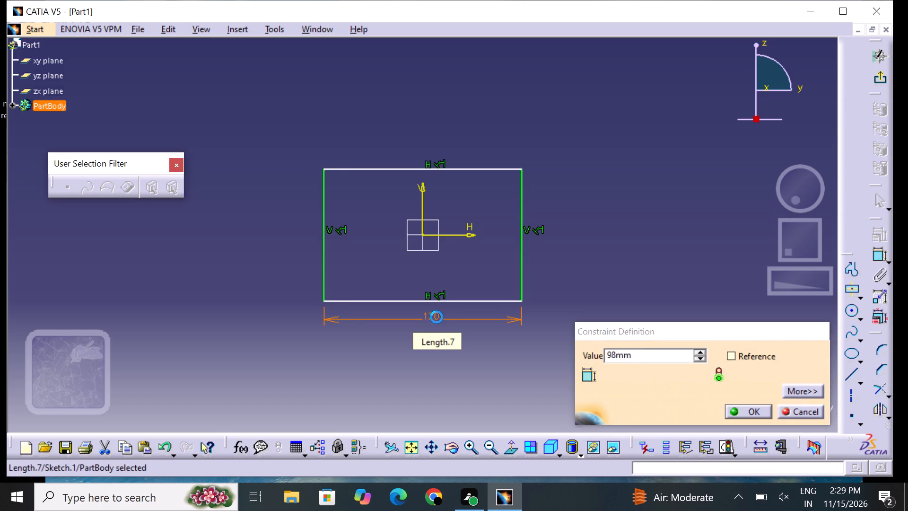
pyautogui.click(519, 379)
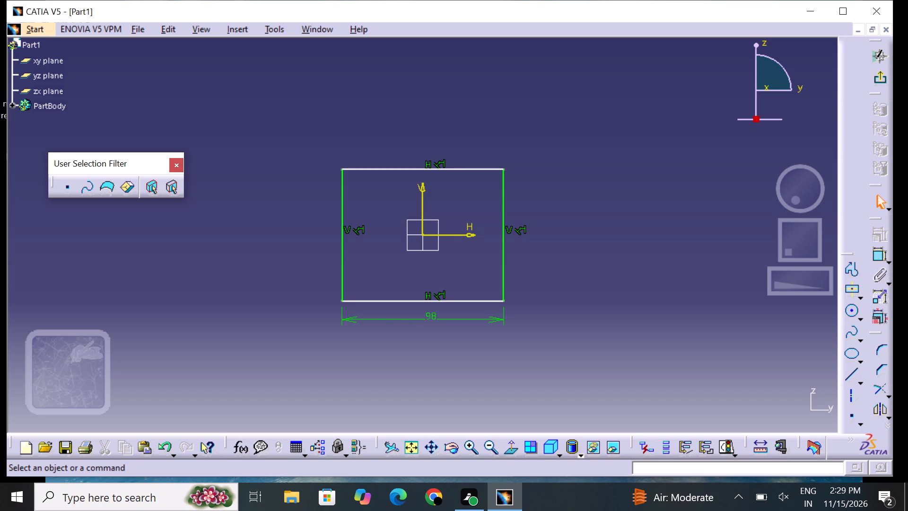
# Set the rectangle's width dimension to 96 mm.
pyautogui.doubleClick(434, 318)
pyautogui.press('BackSpace')
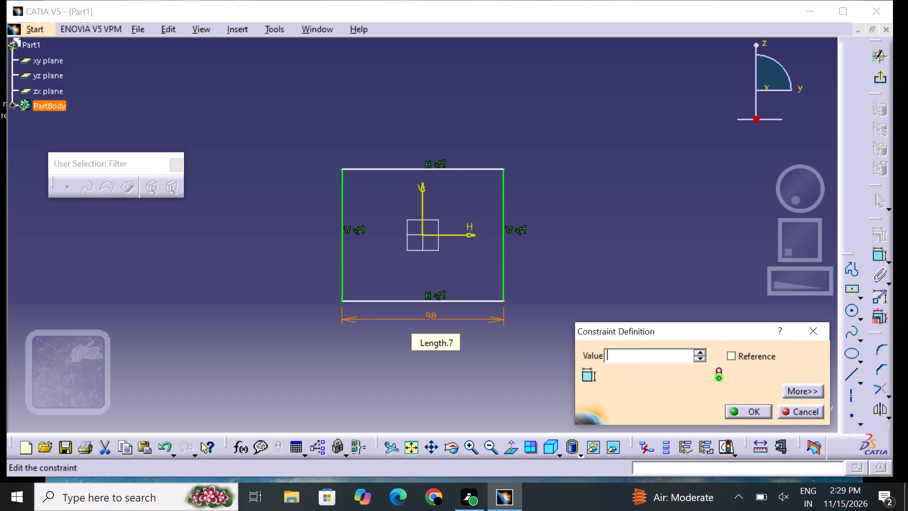
pyautogui.write('96')
pyautogui.press('Return')
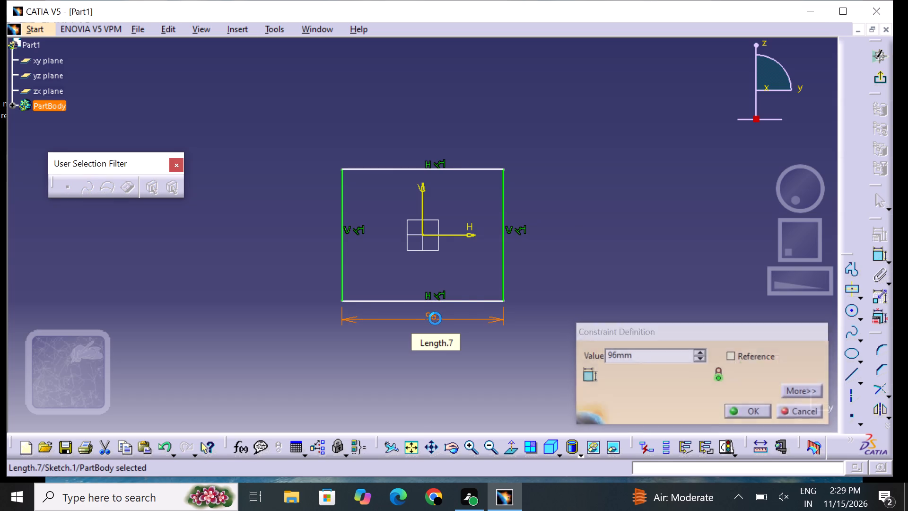
pyautogui.click(670, 315)
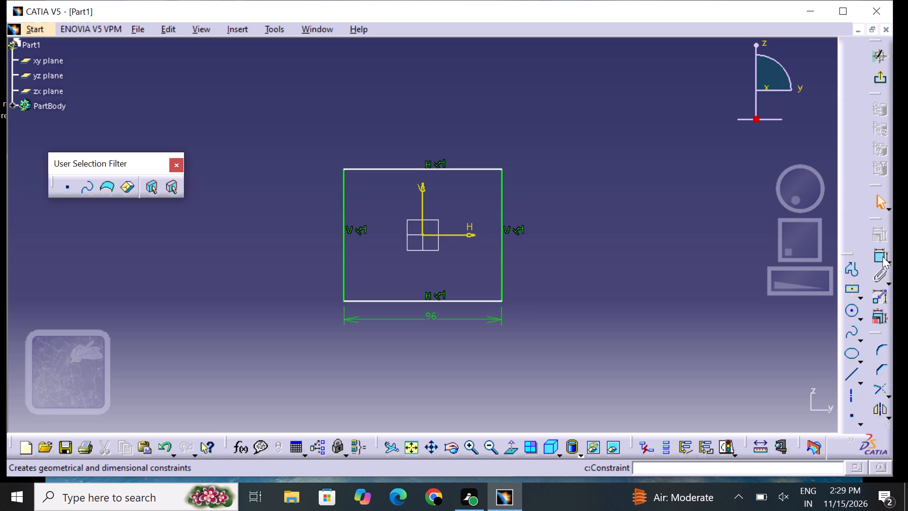
# Dimension the rectangle's vertical edge on the positive H side and set its height to 64 mm.
pyautogui.click(882, 256)
pyautogui.click(502, 264)
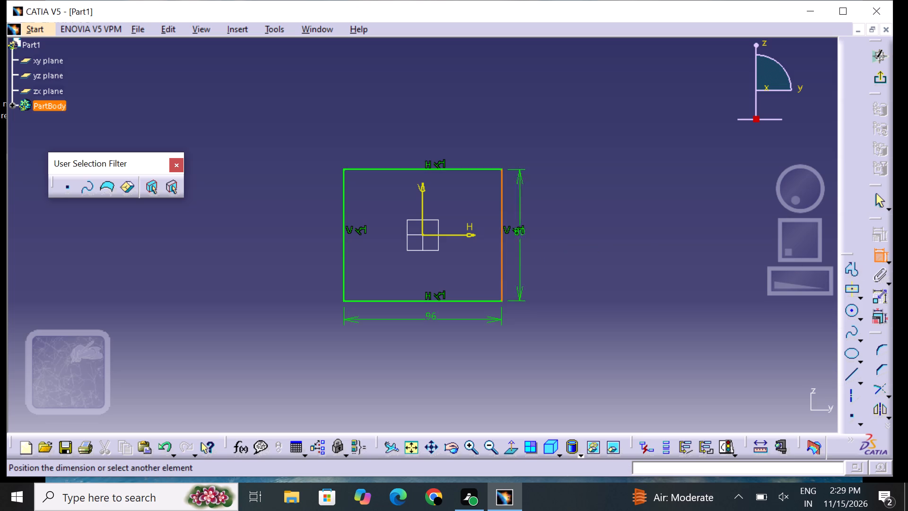
pyautogui.click(537, 264)
pyautogui.doubleClick(527, 260)
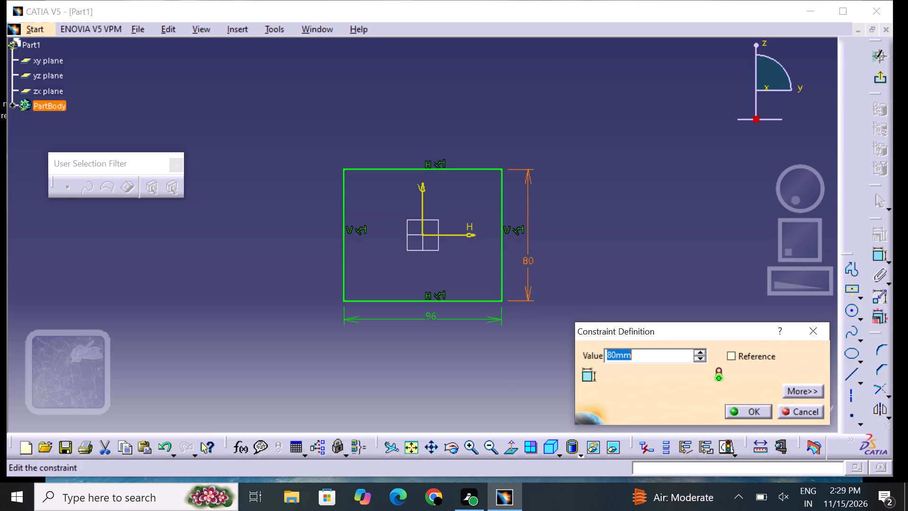
pyautogui.press('BackSpace')
pyautogui.write('64')
pyautogui.press('Return')
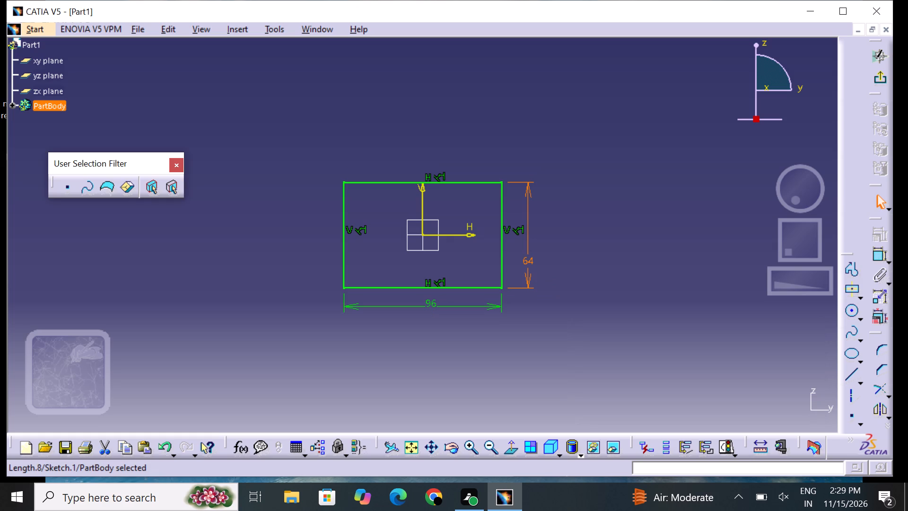
pyautogui.click(465, 315)
# Constrain the rectangle's two vertical edges symmetric about the V axis.
pyautogui.click(875, 259)
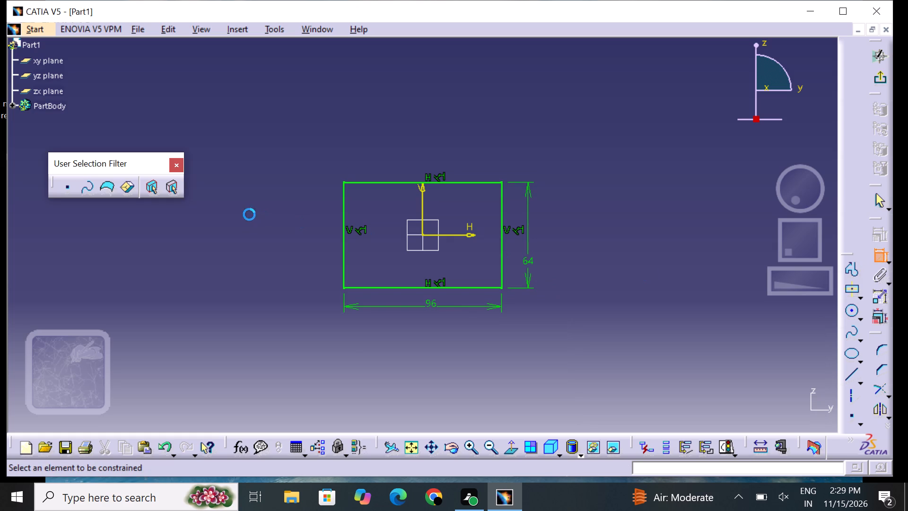
pyautogui.click(346, 235)
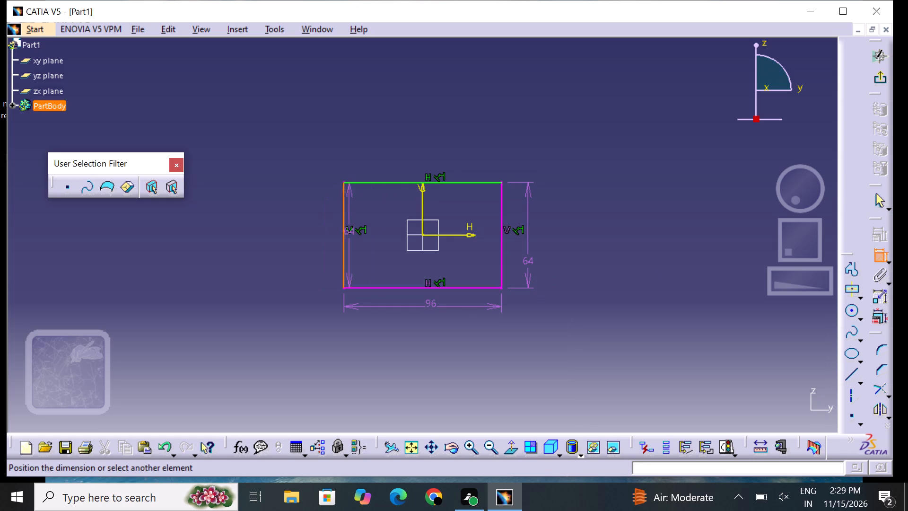
pyautogui.click(504, 244)
pyautogui.rightClick(472, 238)
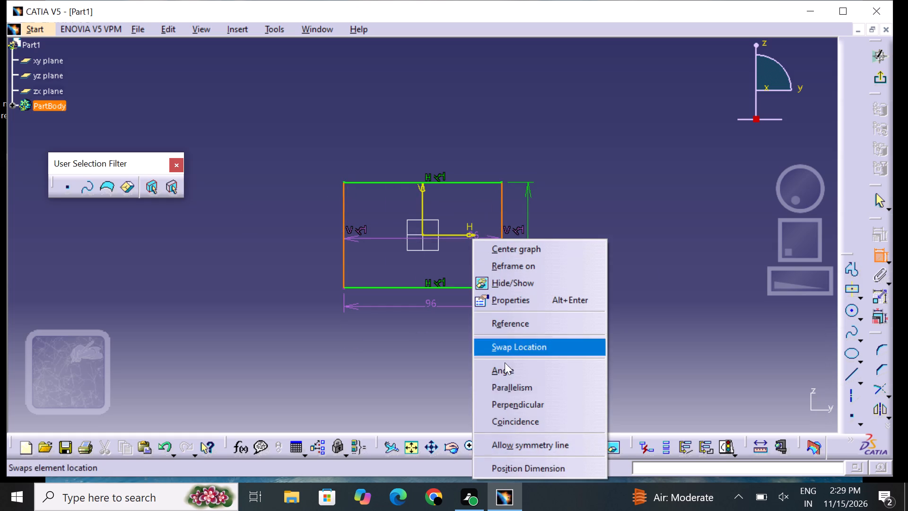
pyautogui.click(535, 440)
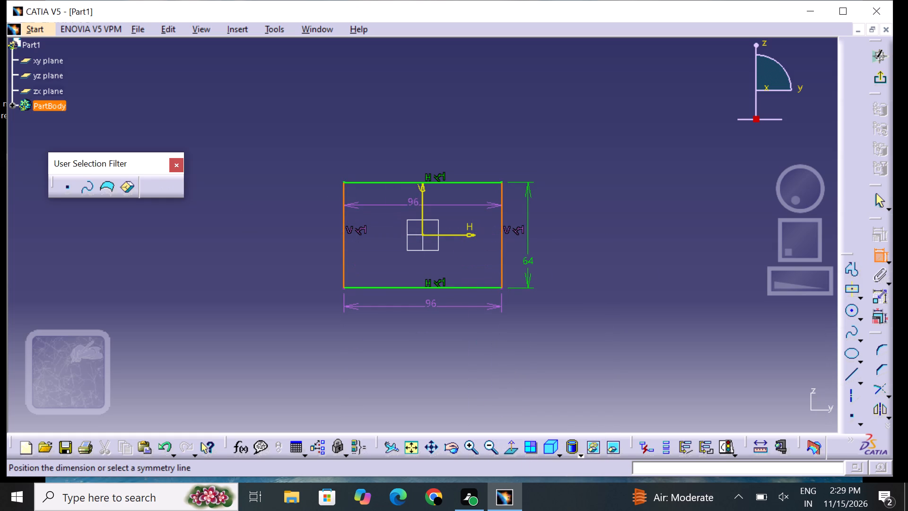
pyautogui.click(423, 196)
pyautogui.click(651, 244)
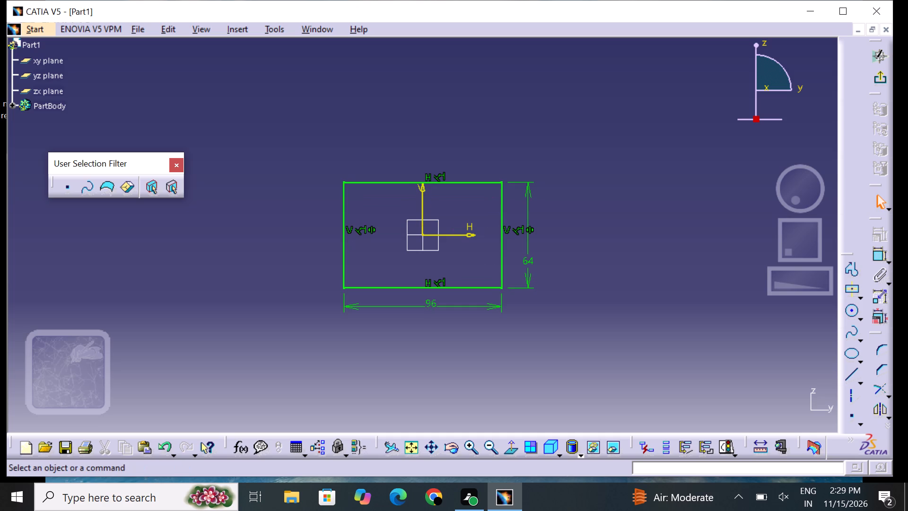
# Constrain the rectangle's two horizontal edges symmetric about the H axis.
pyautogui.click(880, 254)
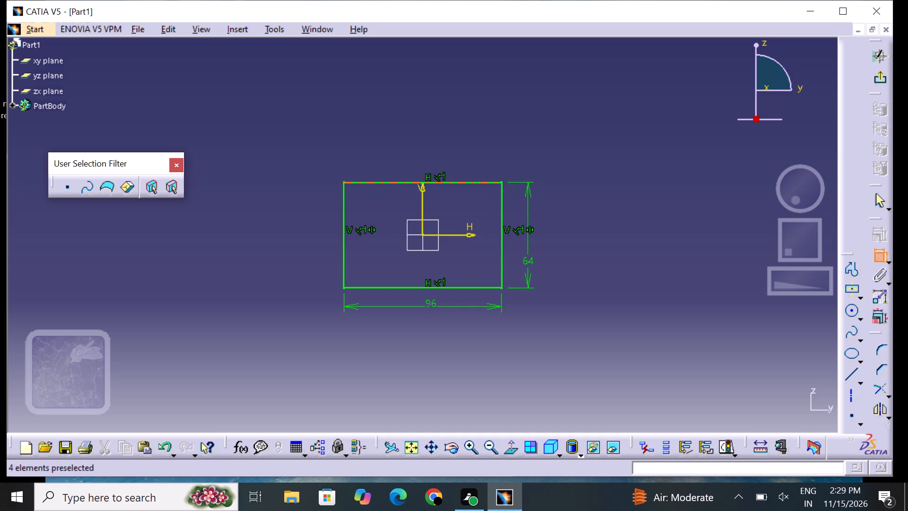
pyautogui.click(463, 185)
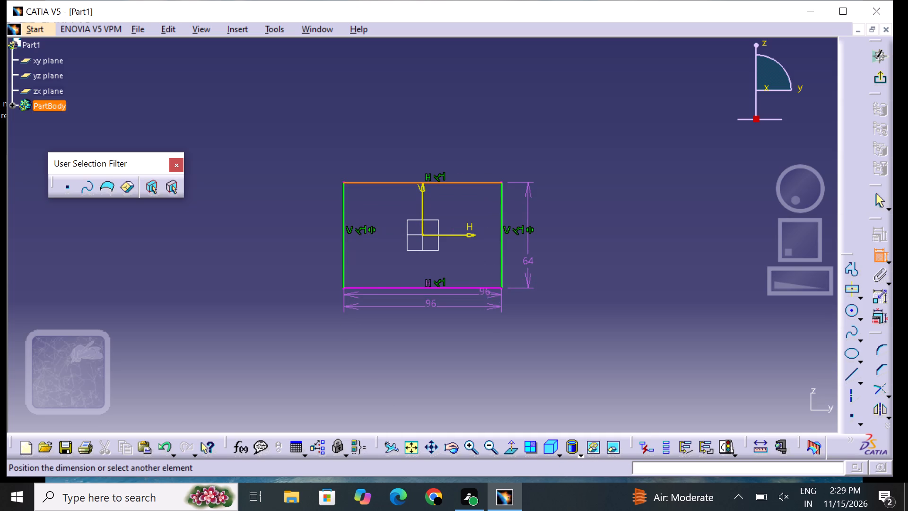
pyautogui.click(473, 286)
pyautogui.rightClick(463, 268)
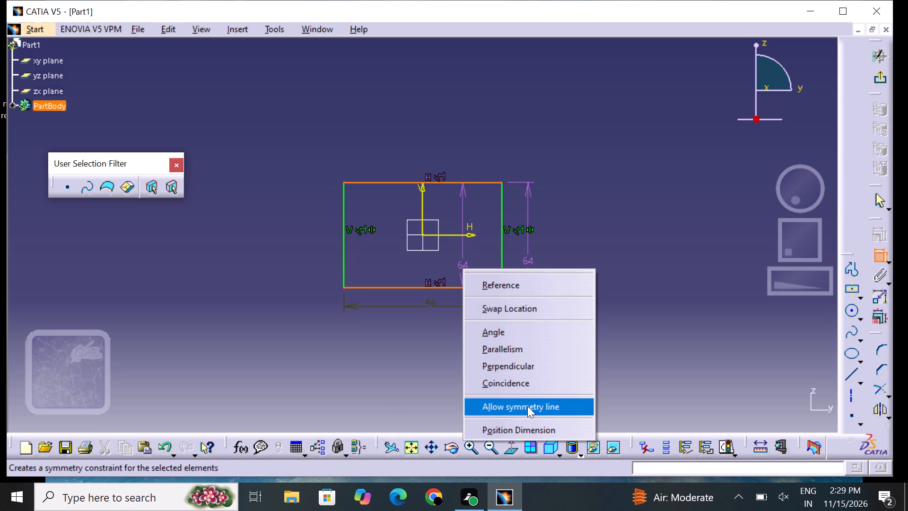
pyautogui.moveTo(527, 406); pyautogui.dragTo(528, 401)
pyautogui.click(464, 237)
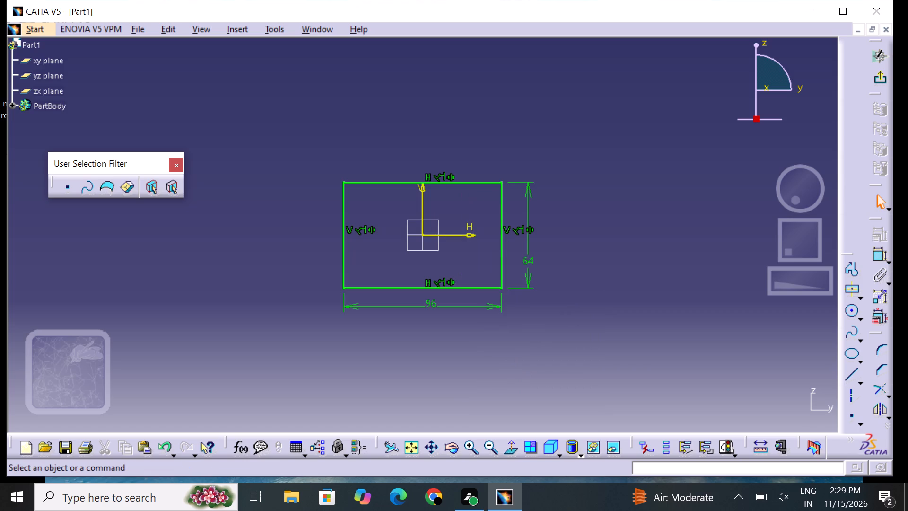
pyautogui.click(598, 316)
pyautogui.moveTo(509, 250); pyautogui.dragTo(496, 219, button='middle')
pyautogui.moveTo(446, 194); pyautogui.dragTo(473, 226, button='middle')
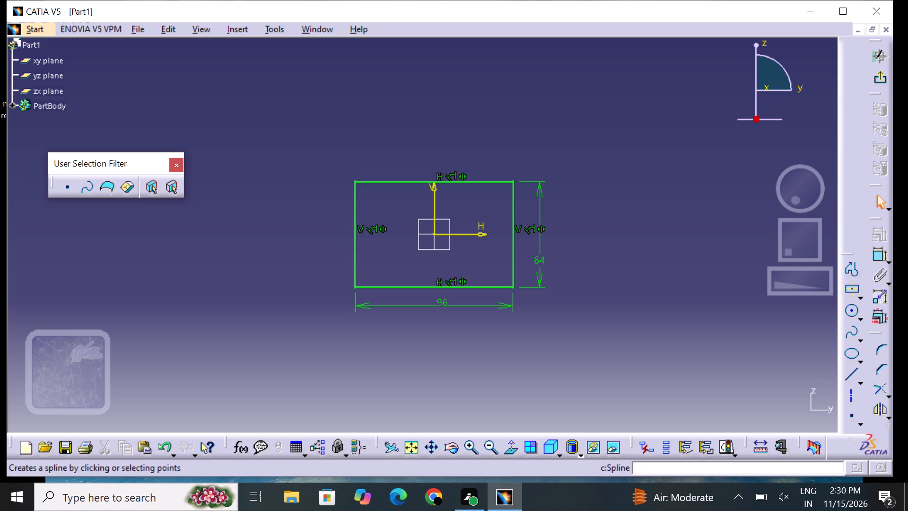
# Sketch a circle about 20 mm in diameter, centered on the H axis at about H -20 mm inside the rectangle.
pyautogui.click(855, 309)
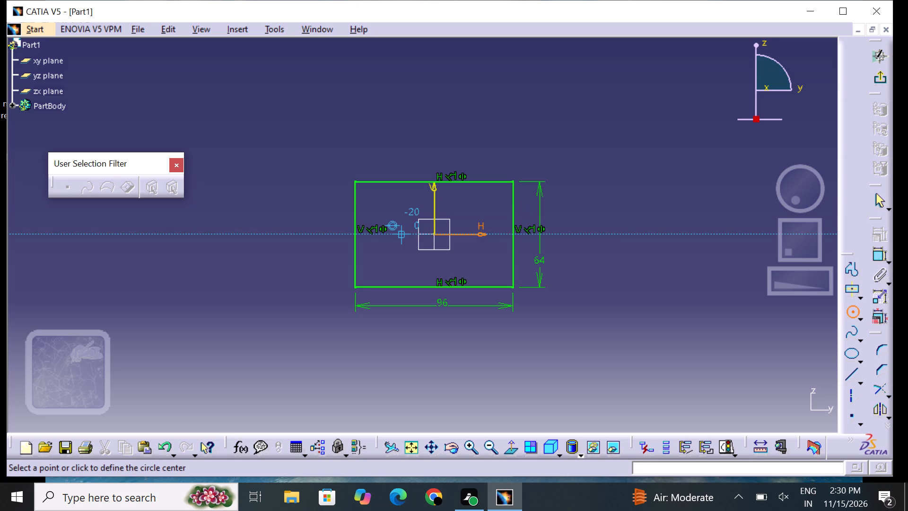
pyautogui.click(403, 233)
pyautogui.click(407, 246)
pyautogui.click(416, 259)
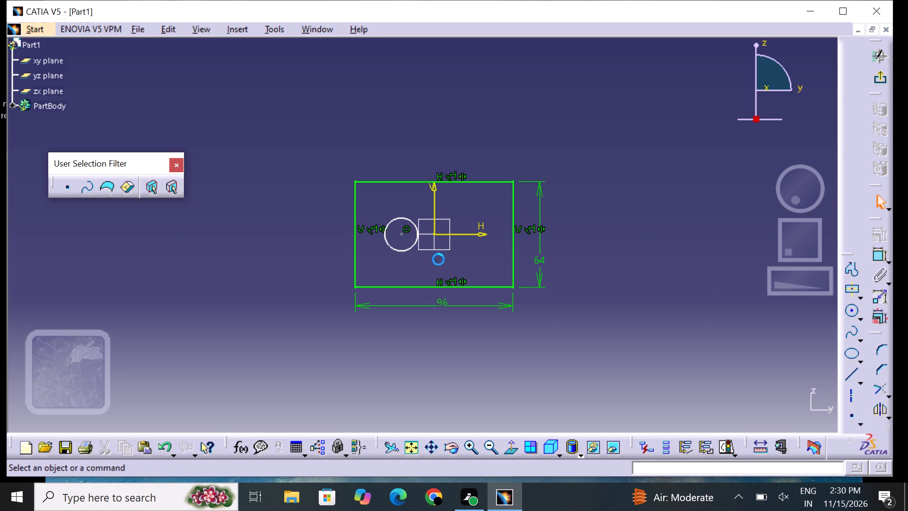
# Dimension the circle's diameter and set it to 6 mm.
pyautogui.click(873, 257)
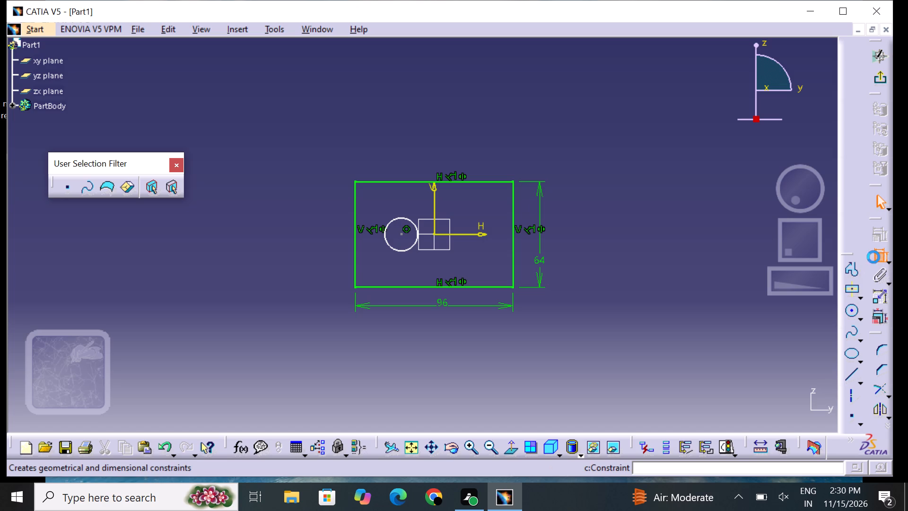
pyautogui.click(407, 218)
pyautogui.click(431, 141)
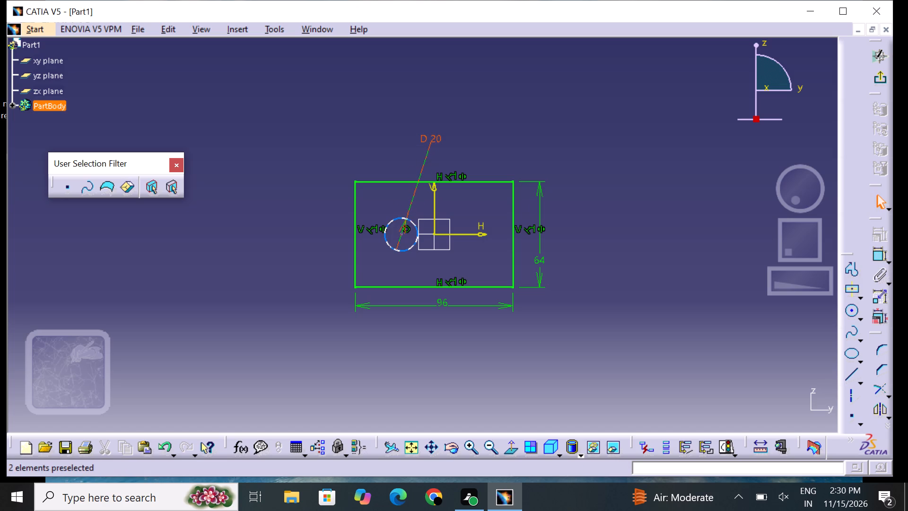
pyautogui.doubleClick(435, 137)
pyautogui.press('BackSpace')
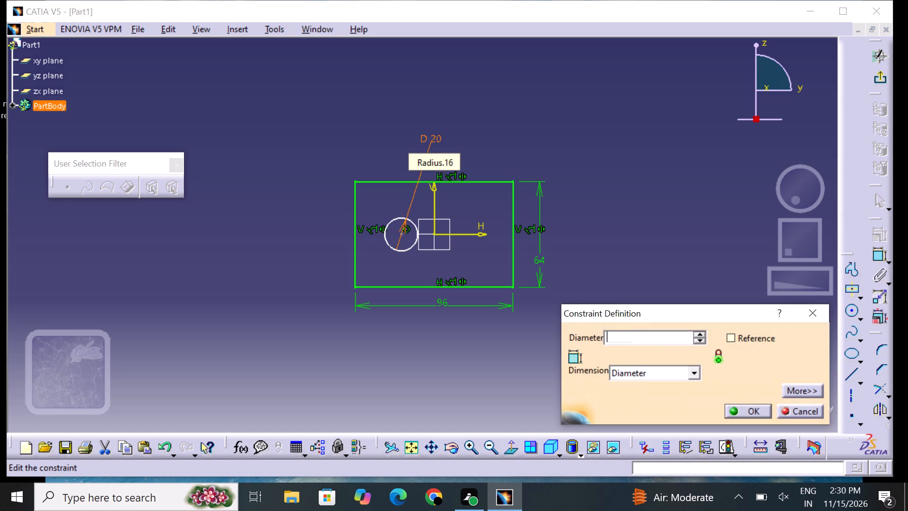
pyautogui.press('6')
pyautogui.press('Return')
pyautogui.click(549, 84)
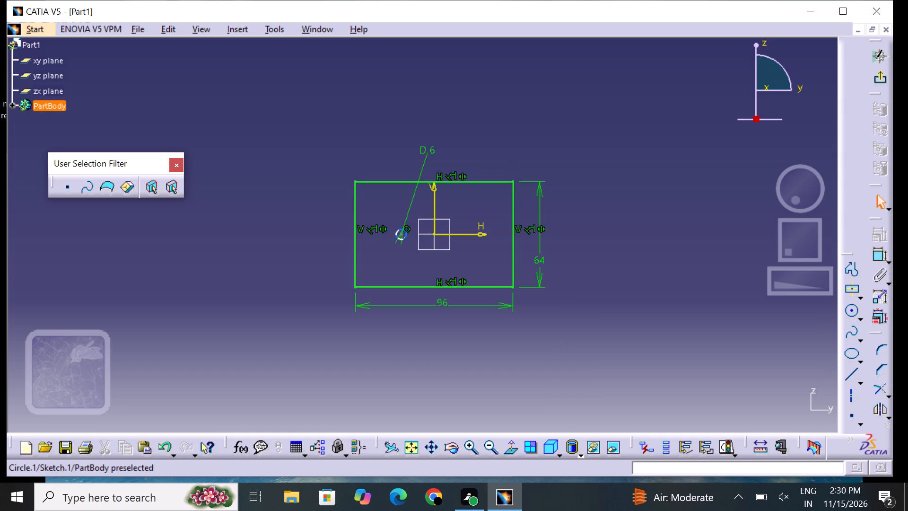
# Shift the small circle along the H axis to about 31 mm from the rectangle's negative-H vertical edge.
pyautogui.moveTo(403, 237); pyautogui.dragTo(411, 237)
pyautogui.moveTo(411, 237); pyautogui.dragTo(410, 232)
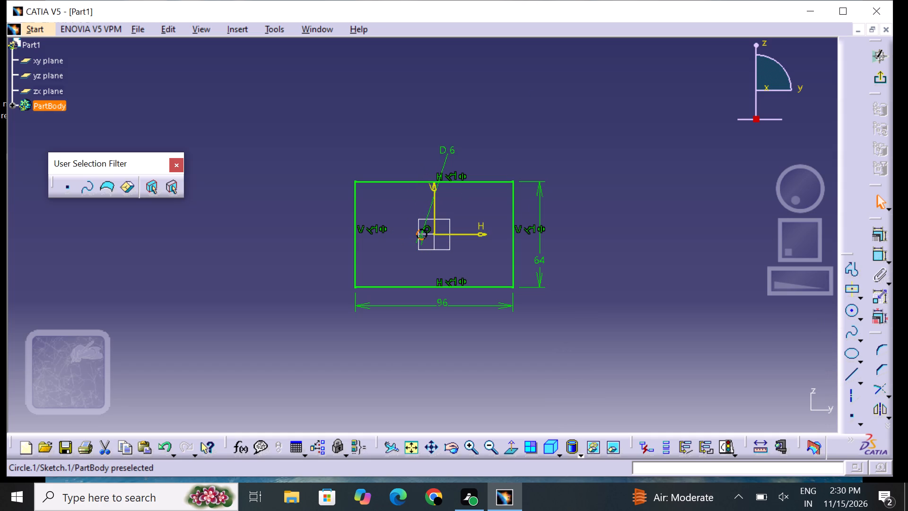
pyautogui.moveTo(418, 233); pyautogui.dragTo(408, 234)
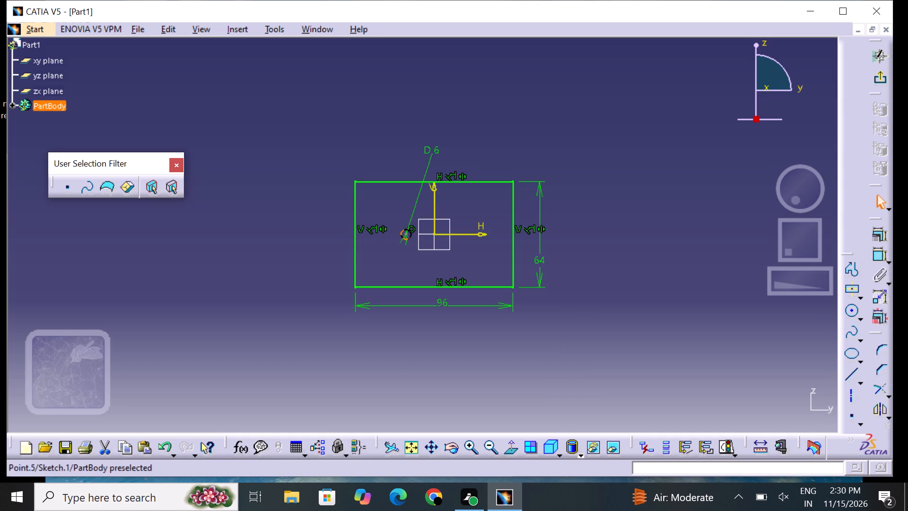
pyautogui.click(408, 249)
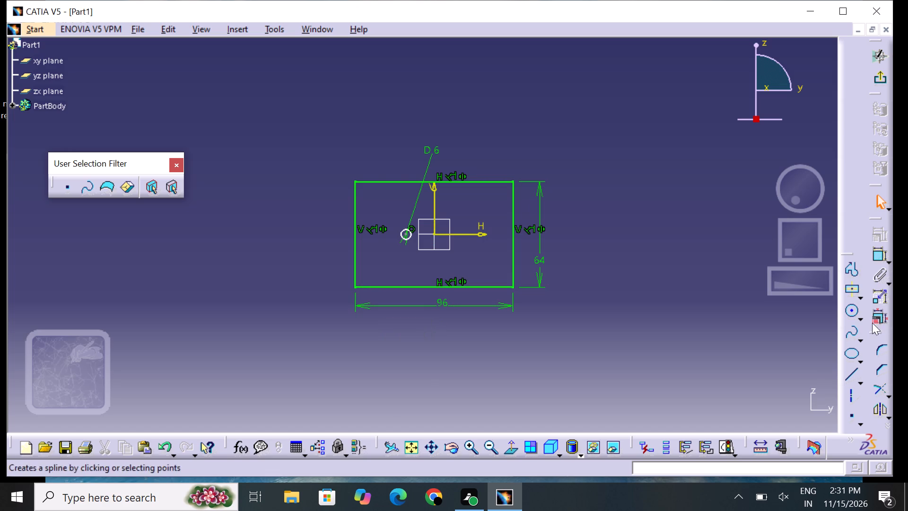
# Dimension the circle's center from the rectangle's negative-H vertical edge and set the distance to 18 mm.
pyautogui.click(875, 258)
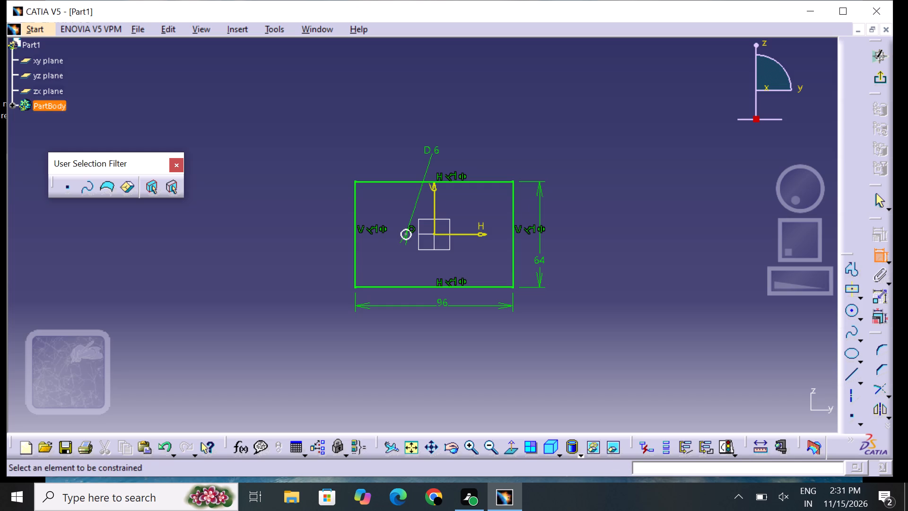
pyautogui.click(406, 235)
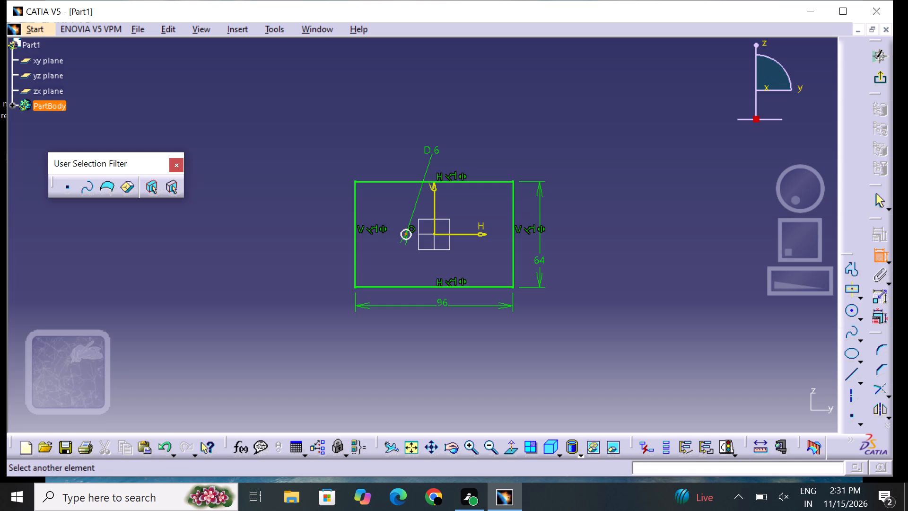
pyautogui.click(358, 233)
pyautogui.click(386, 157)
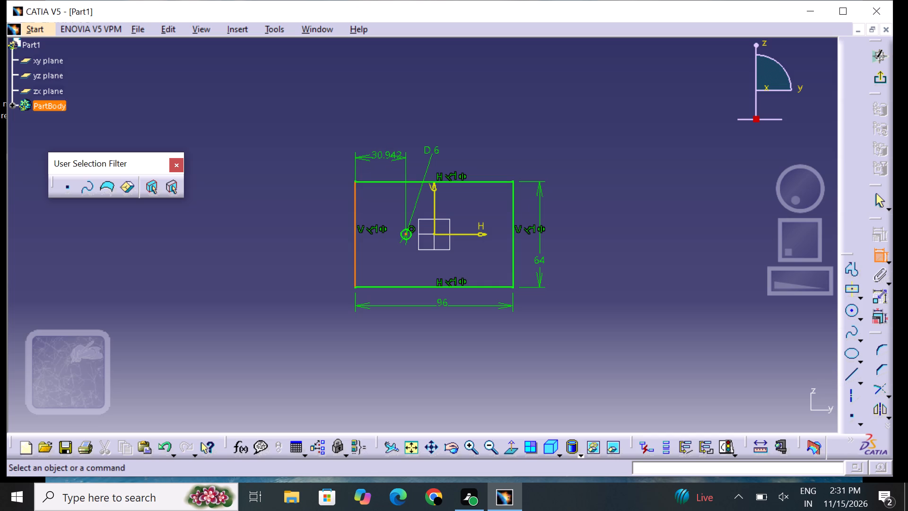
pyautogui.doubleClick(387, 153)
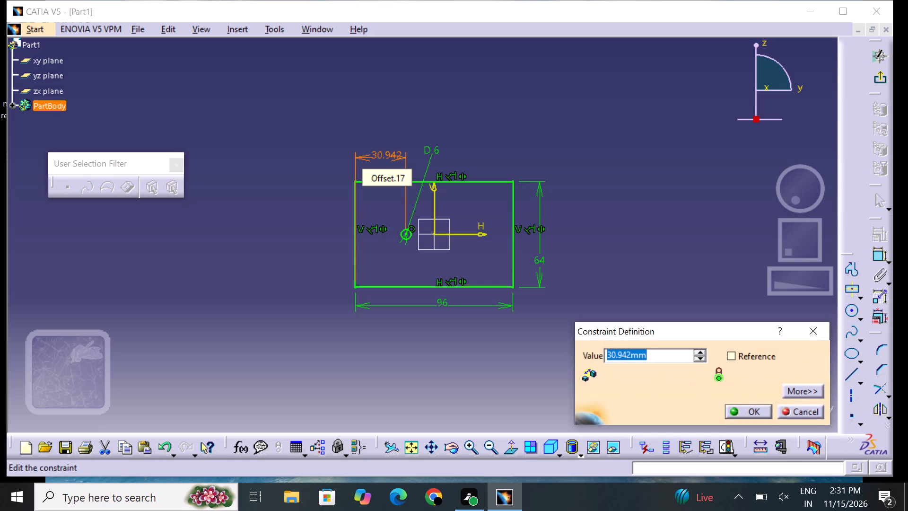
pyautogui.press('BackSpace')
pyautogui.write('`1')
pyautogui.press('BackSpace')
pyautogui.press('BackSpace')
pyautogui.press('BackSpace')
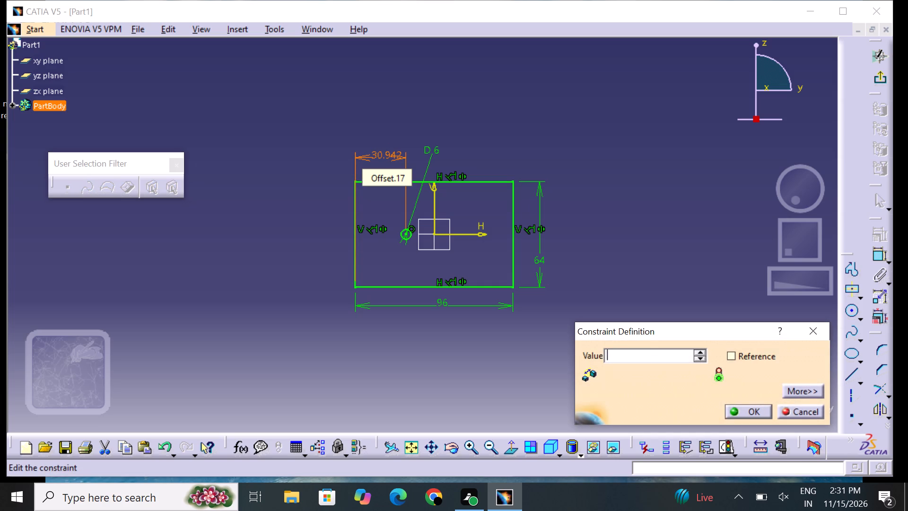
pyautogui.write('18')
pyautogui.press('Return')
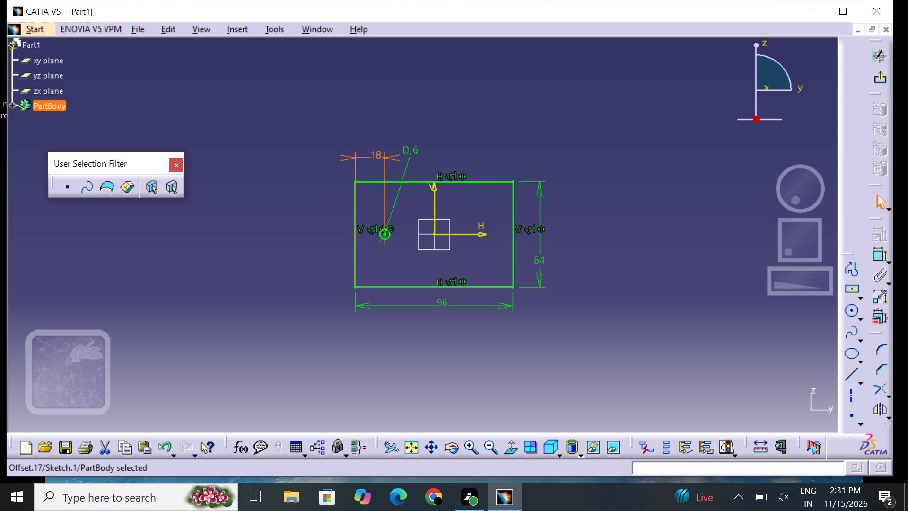
pyautogui.click(659, 264)
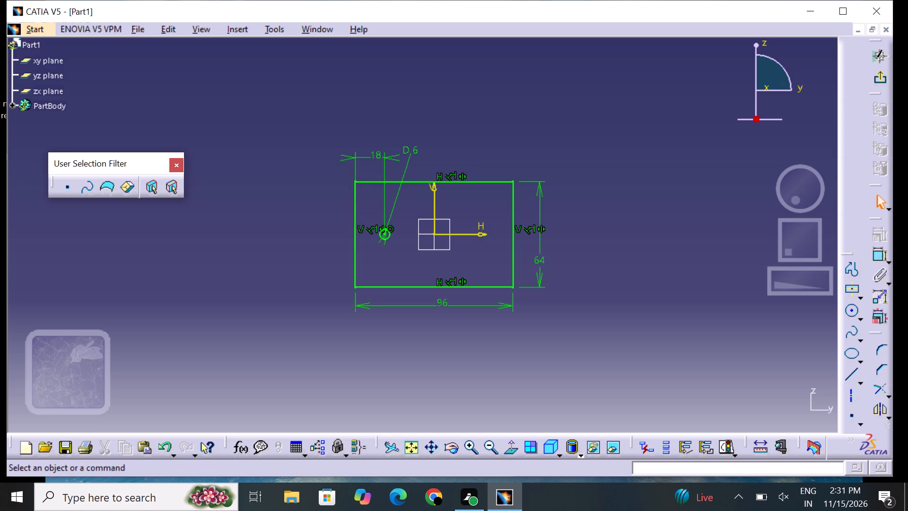
# Mirror the 6 mm circle about the V axis.
pyautogui.click(389, 238)
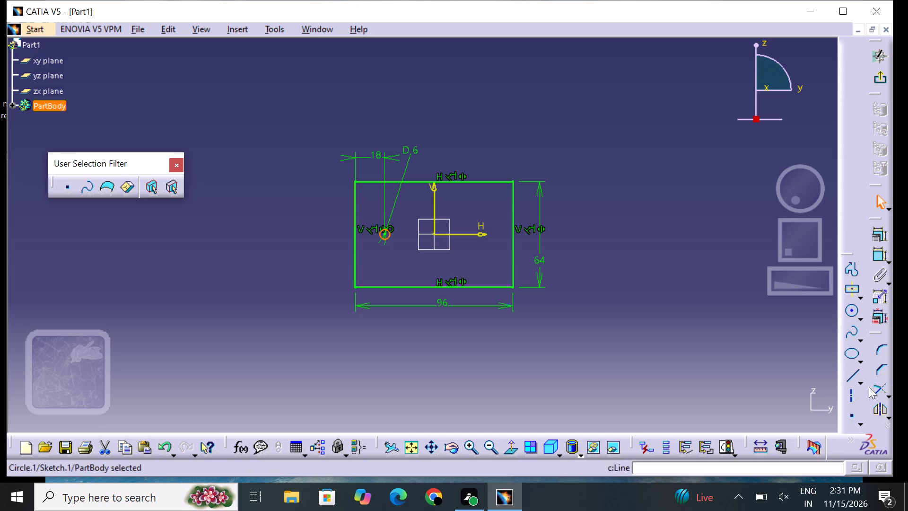
pyautogui.click(885, 405)
pyautogui.click(798, 416)
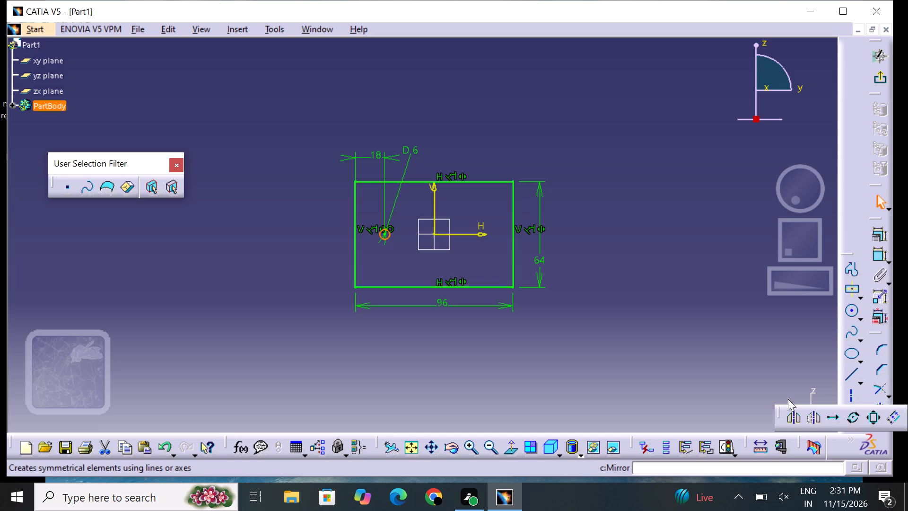
pyautogui.click(435, 203)
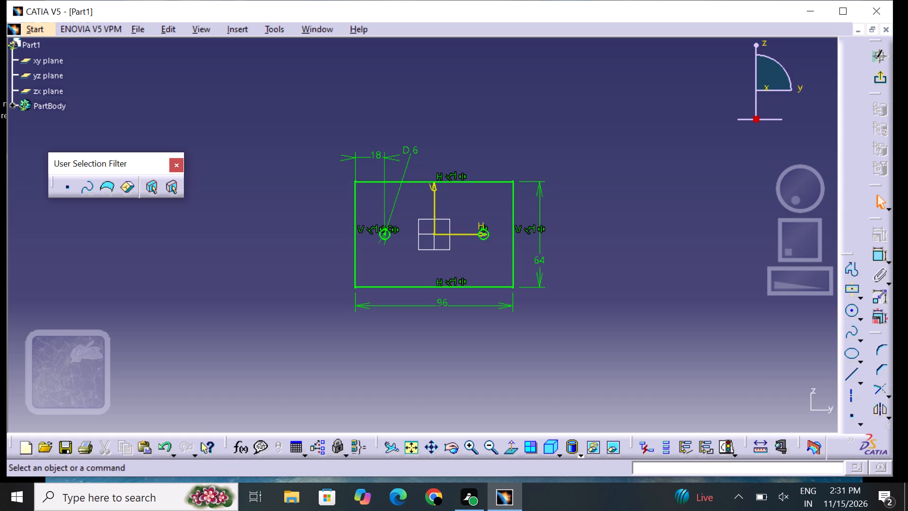
# Exit the sketch and pad the profile to a length of 20 mm.
pyautogui.click(881, 80)
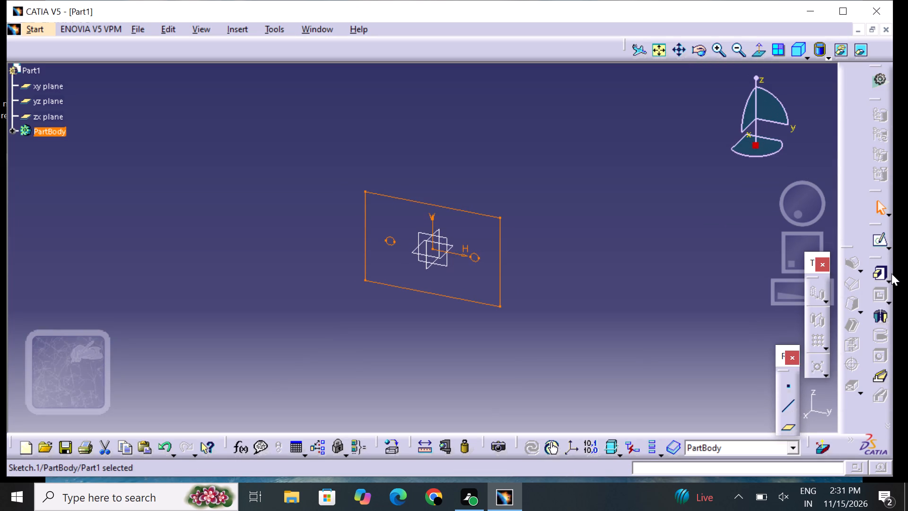
pyautogui.click(888, 273)
pyautogui.click(855, 291)
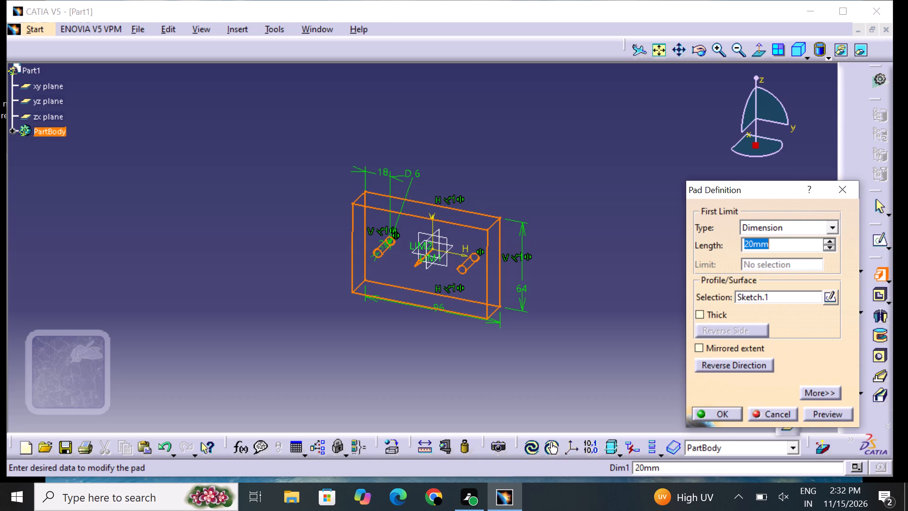
pyautogui.click(730, 415)
pyautogui.click(462, 385)
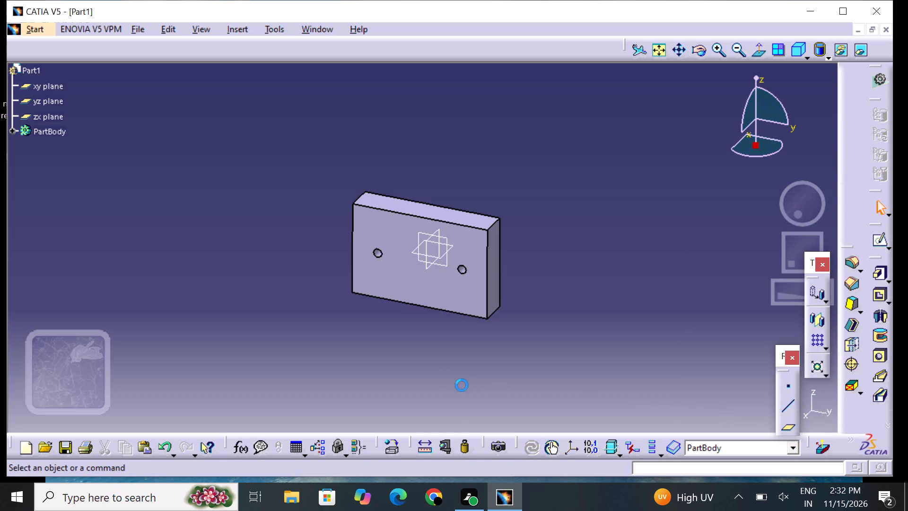
# Examine the padded block and its two holes from several angles, ending in the isometric view.
pyautogui.moveTo(417, 356); pyautogui.dragTo(463, 137, button='middle')
pyautogui.moveTo(417, 356); pyautogui.dragTo(463, 137, button='right')
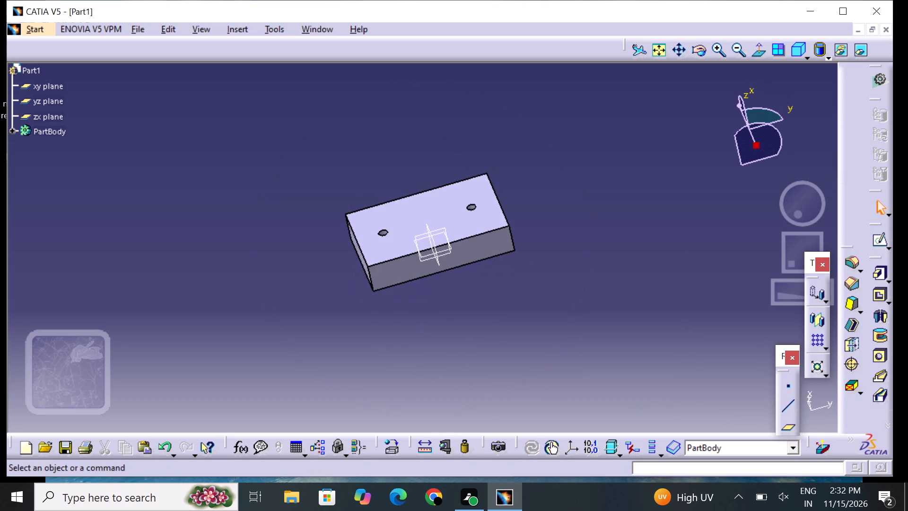
pyautogui.moveTo(423, 289); pyautogui.dragTo(455, 227, button='middle')
pyautogui.moveTo(427, 289); pyautogui.dragTo(455, 227, button='right')
pyautogui.moveTo(281, 196); pyautogui.dragTo(305, 214, button='middle')
pyautogui.moveTo(284, 197); pyautogui.dragTo(305, 214, button='right')
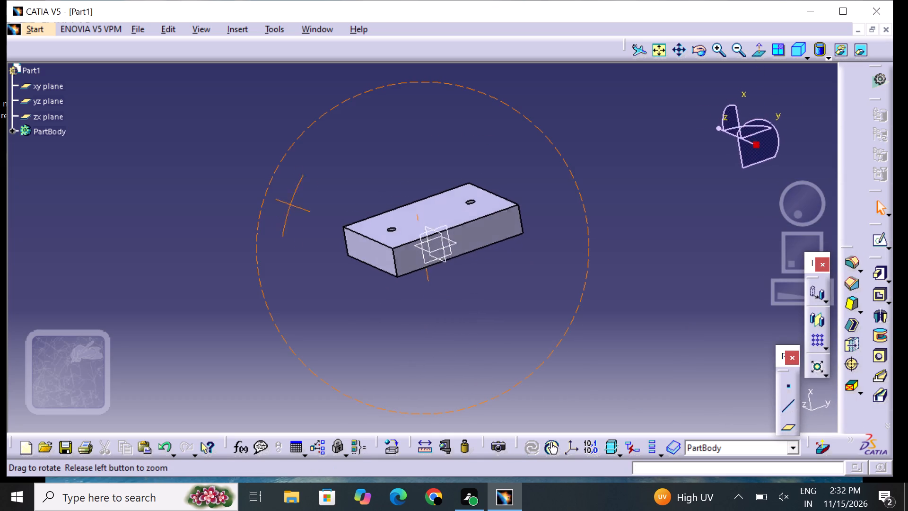
pyautogui.moveTo(305, 214); pyautogui.dragTo(412, 214, button='middle')
pyautogui.moveTo(305, 214); pyautogui.dragTo(412, 214, button='right')
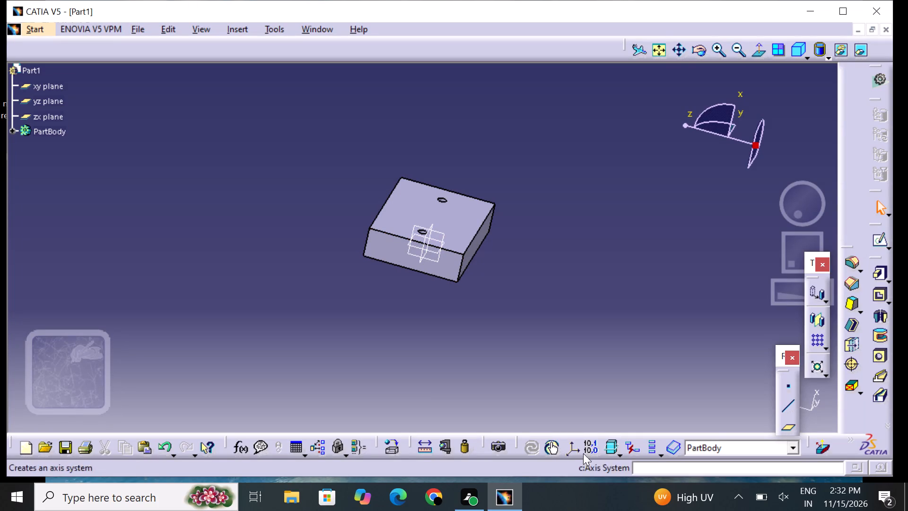
pyautogui.click(799, 54)
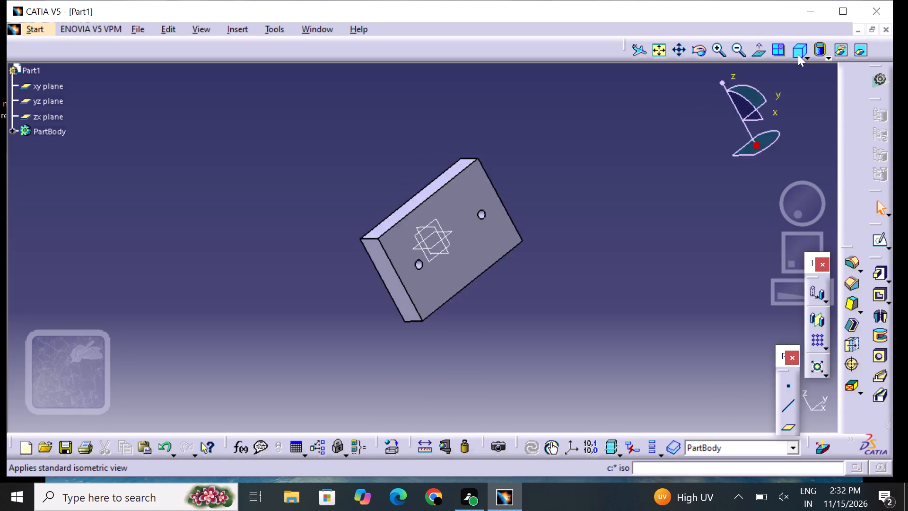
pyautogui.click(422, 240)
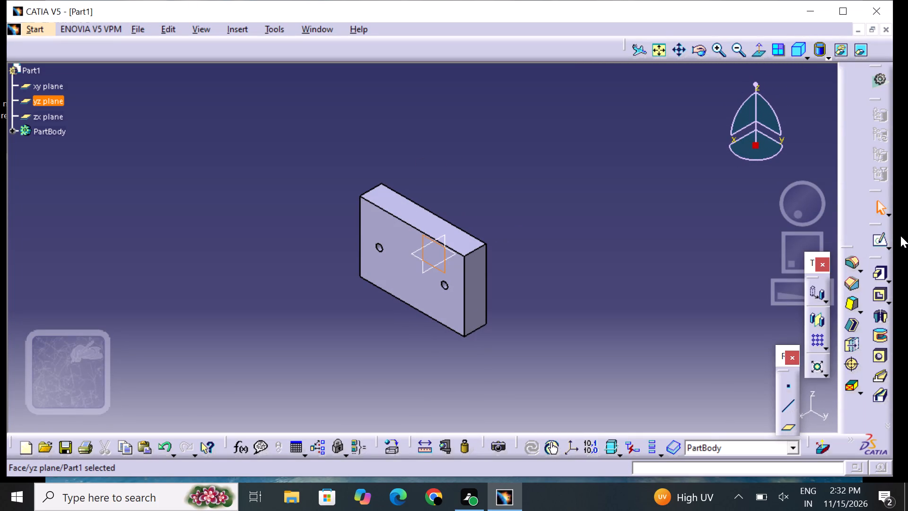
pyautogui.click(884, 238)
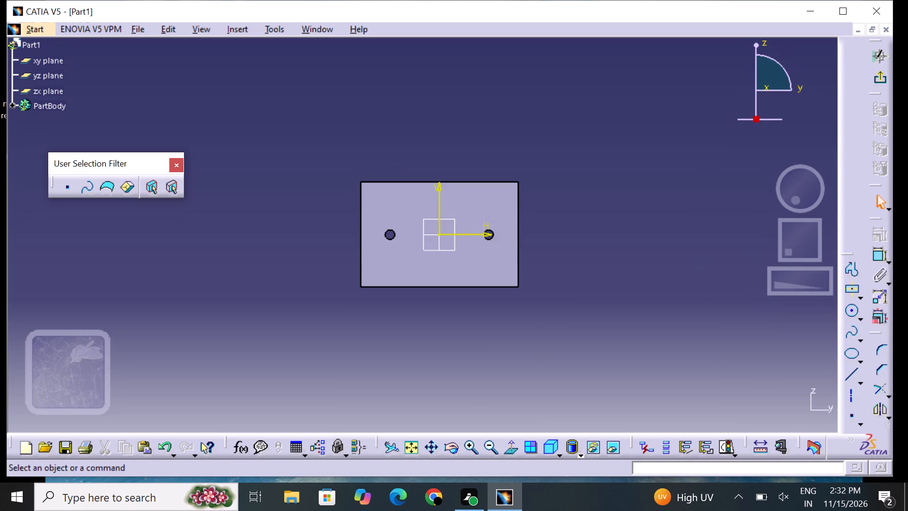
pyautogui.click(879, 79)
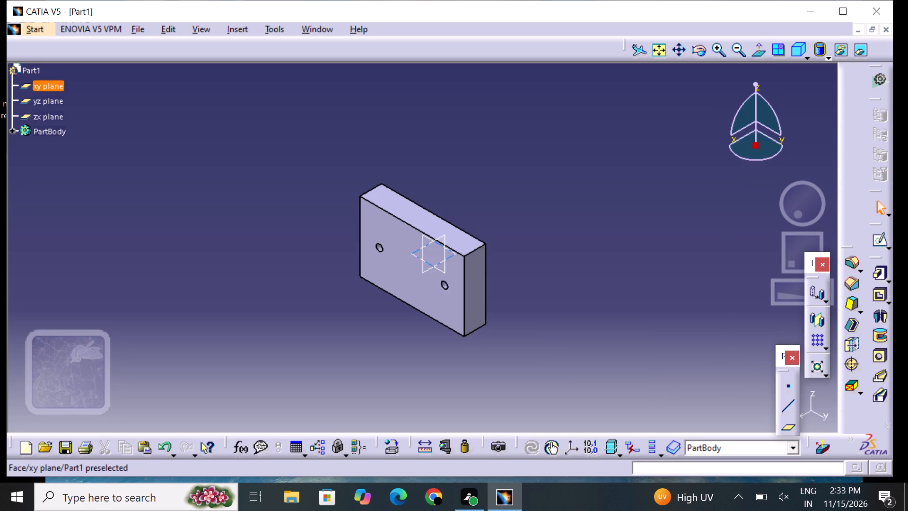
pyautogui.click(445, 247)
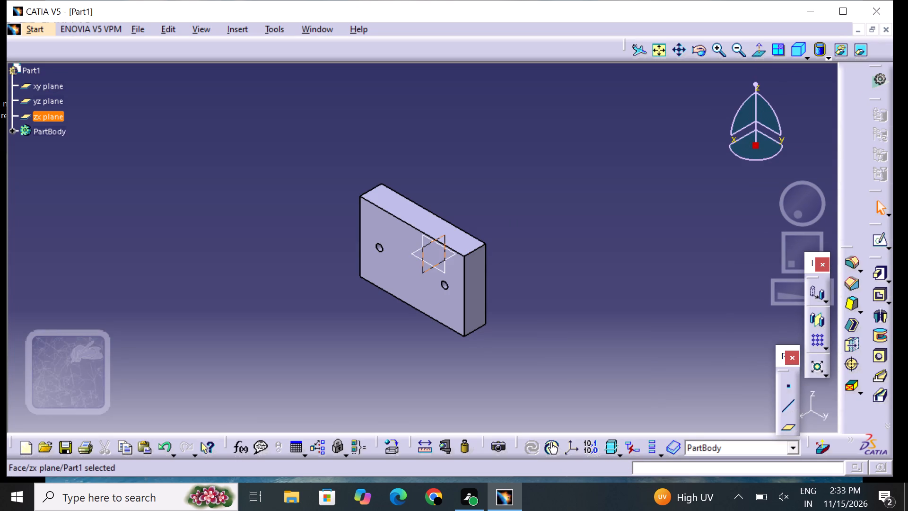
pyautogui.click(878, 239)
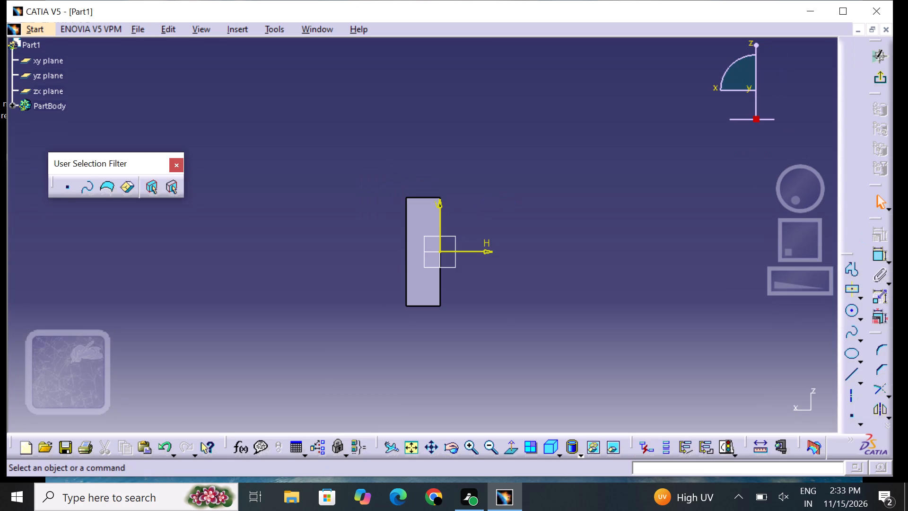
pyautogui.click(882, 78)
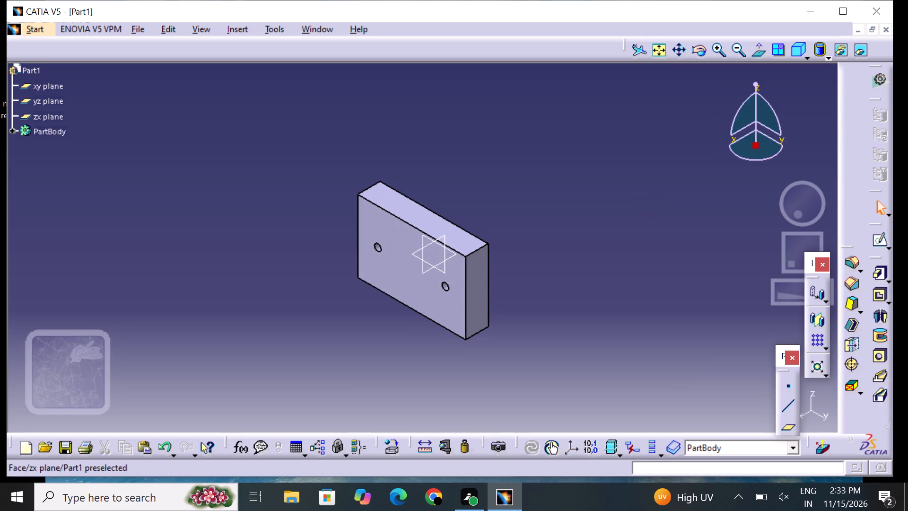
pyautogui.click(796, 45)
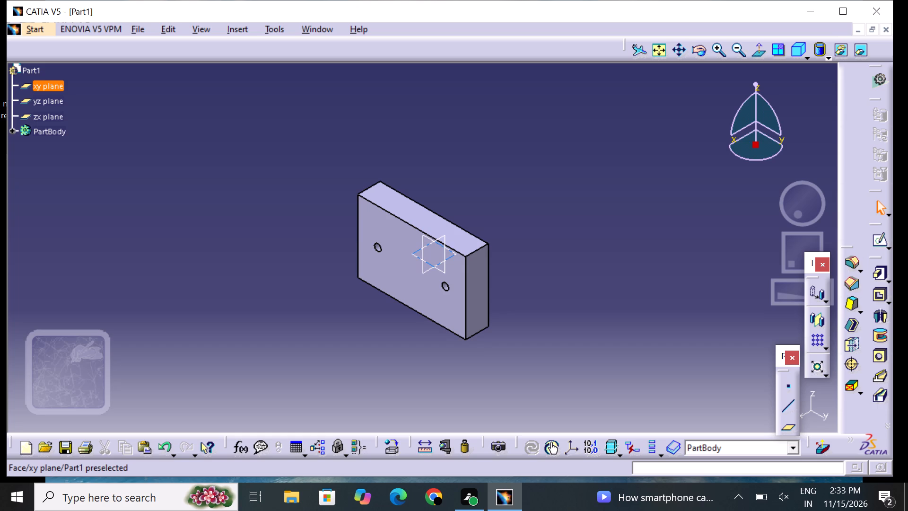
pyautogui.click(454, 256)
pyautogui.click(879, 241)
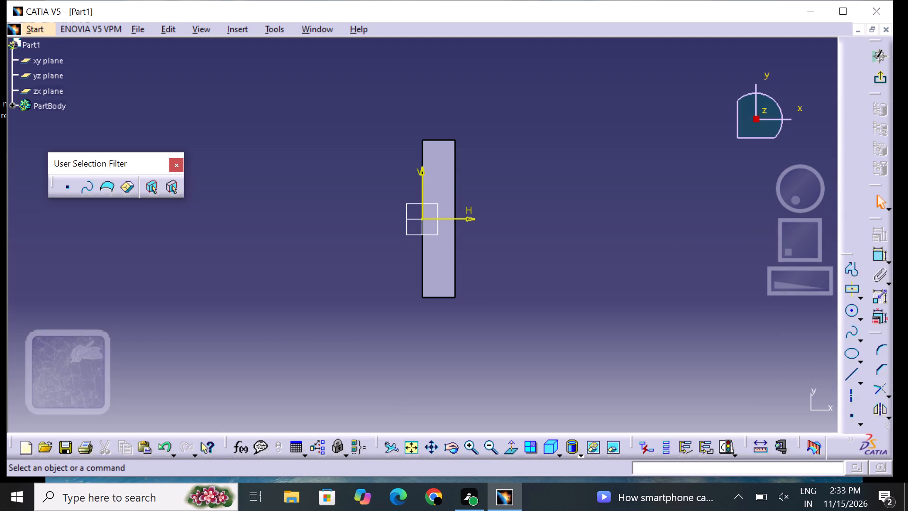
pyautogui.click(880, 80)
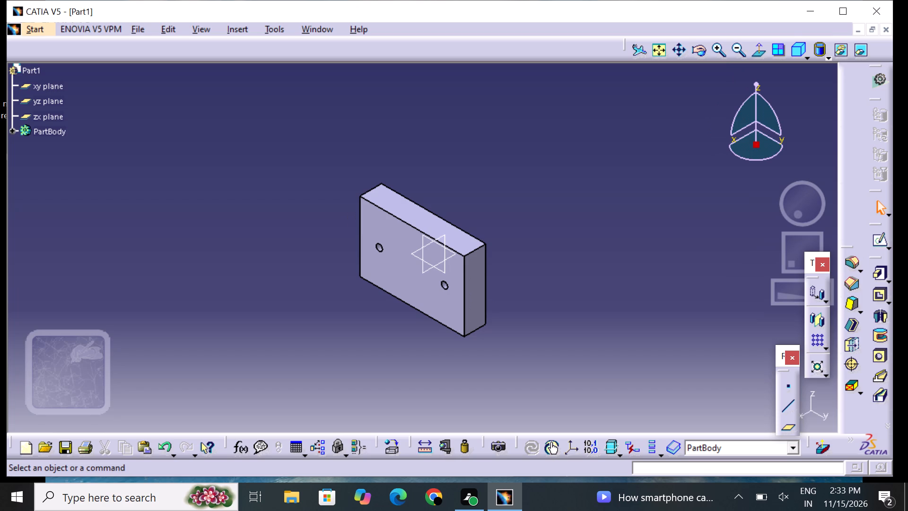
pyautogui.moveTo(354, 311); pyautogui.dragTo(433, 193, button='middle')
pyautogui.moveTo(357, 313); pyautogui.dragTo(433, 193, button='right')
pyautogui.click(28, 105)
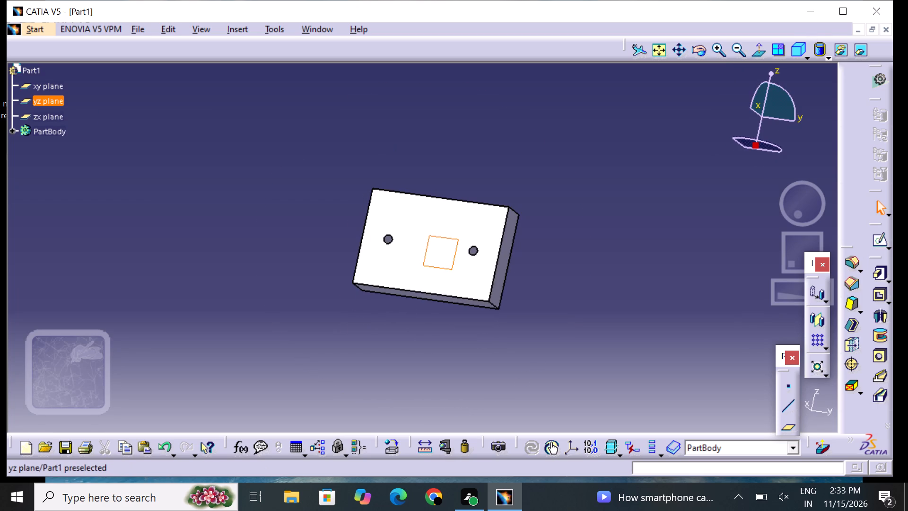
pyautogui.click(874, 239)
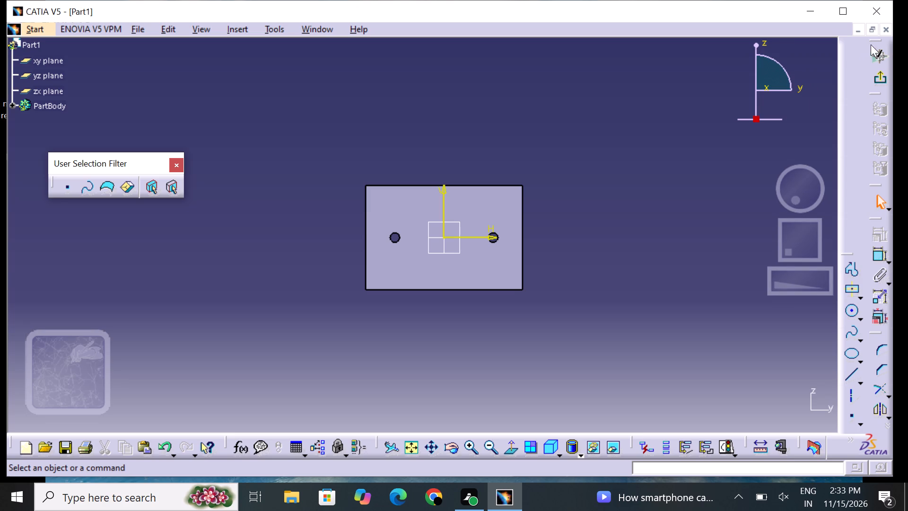
# Close the current part without saving its changes.
pyautogui.click(890, 30)
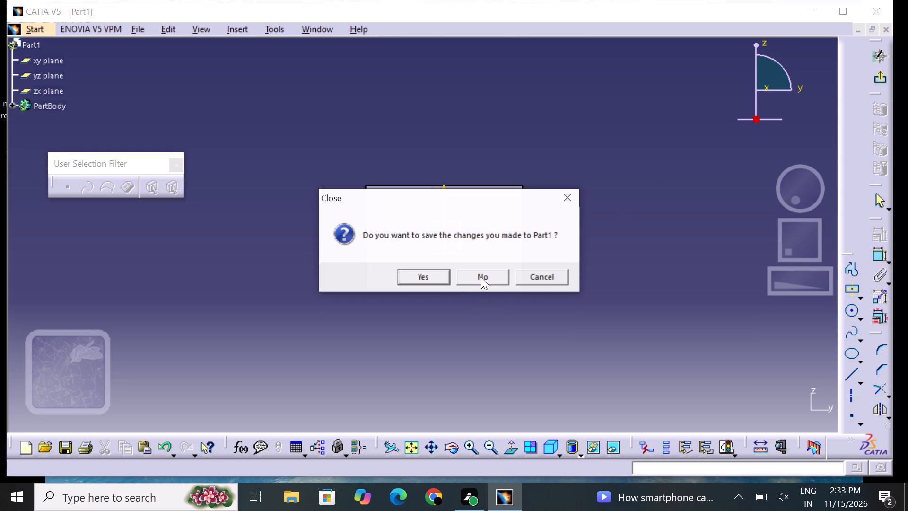
pyautogui.click(483, 277)
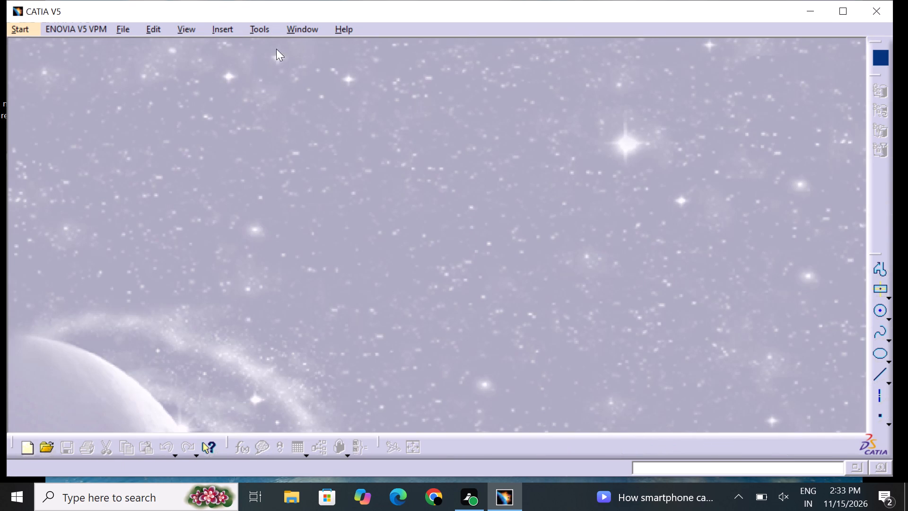
# Create a new Part Design part named Part1 with hybrid design enabled.
pyautogui.click(30, 28)
pyautogui.click(53, 64)
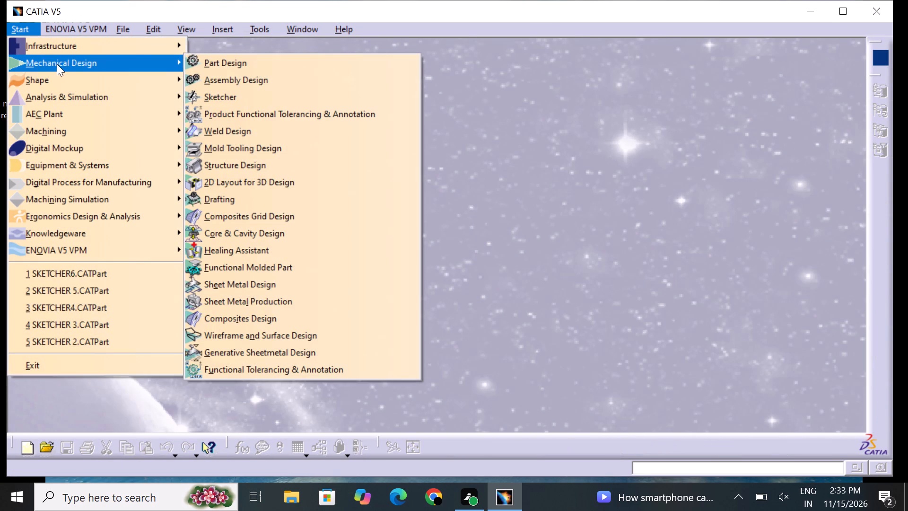
pyautogui.click(249, 65)
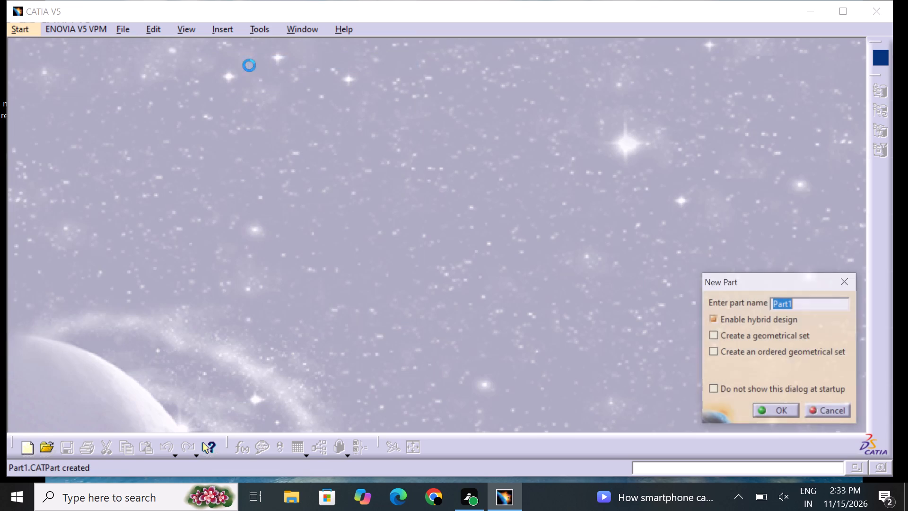
pyautogui.click(784, 412)
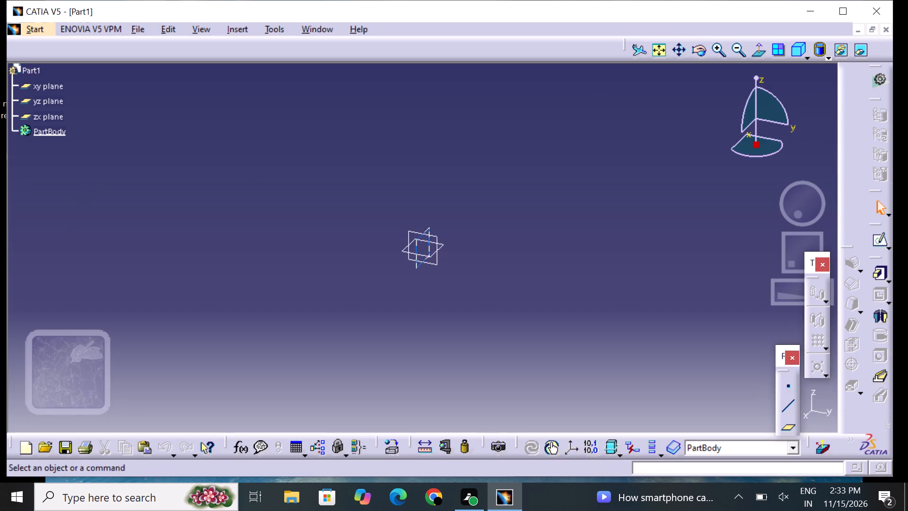
# Sketch a centered rectangle about 100 by 80 mm on the xy plane, centered on the origin.
pyautogui.click(38, 88)
pyautogui.click(874, 247)
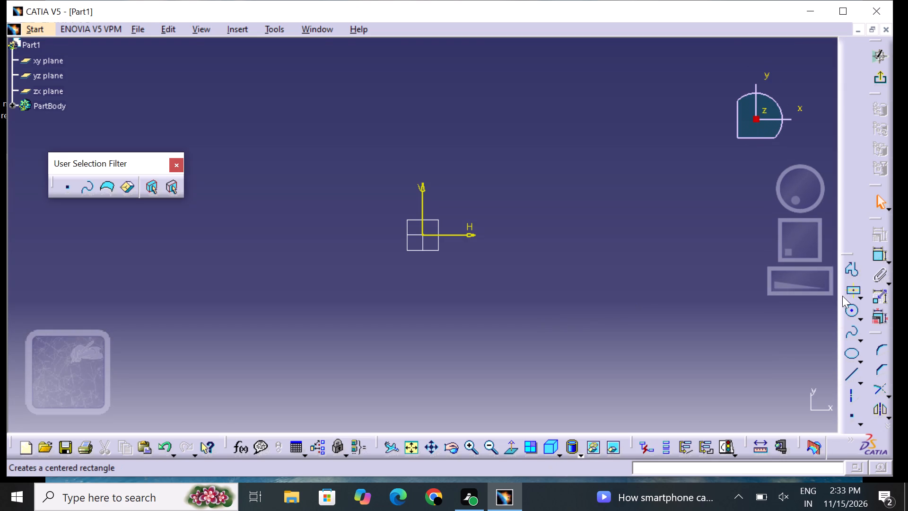
pyautogui.click(851, 290)
pyautogui.click(425, 234)
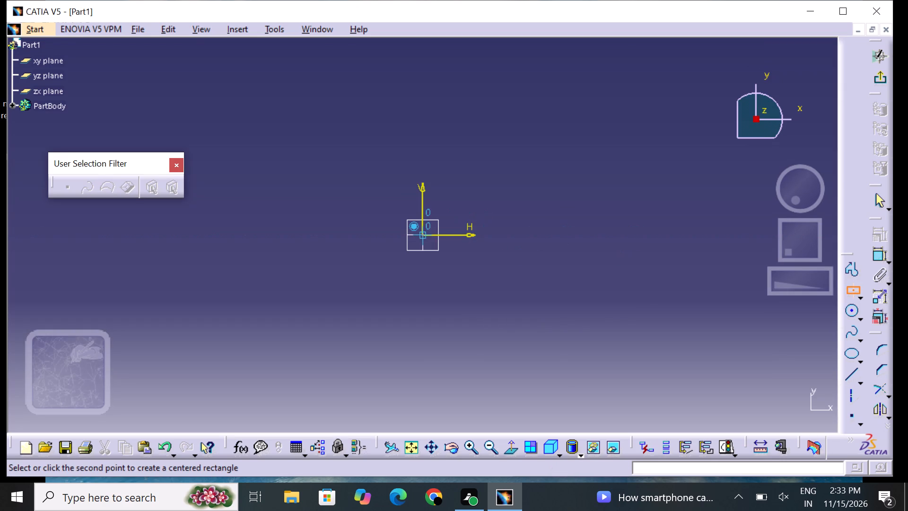
pyautogui.click(503, 176)
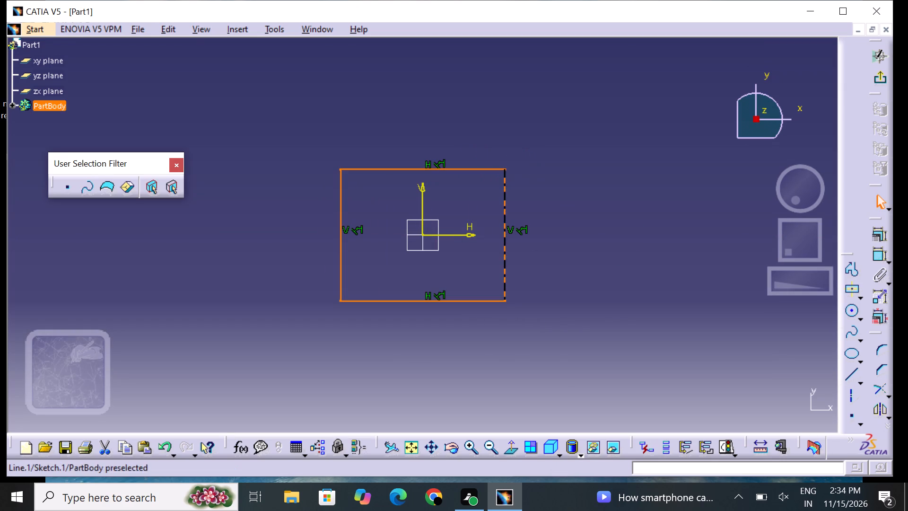
pyautogui.click(550, 200)
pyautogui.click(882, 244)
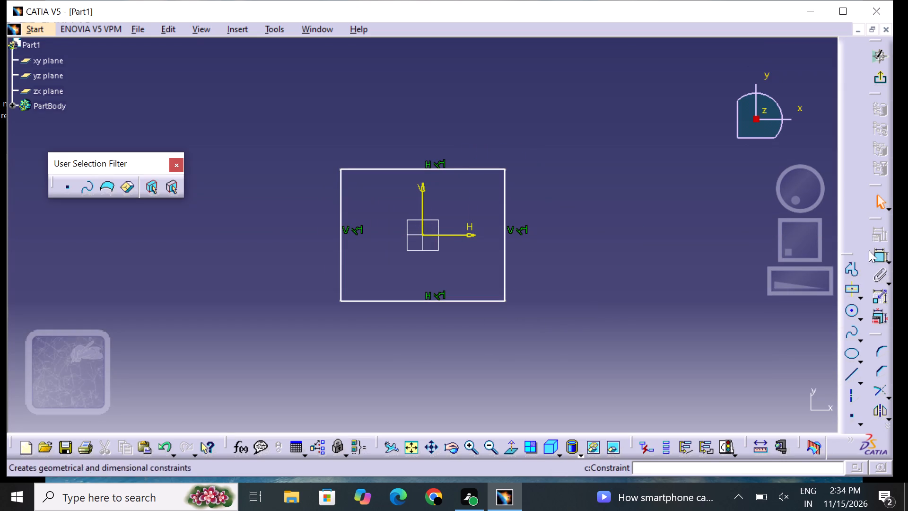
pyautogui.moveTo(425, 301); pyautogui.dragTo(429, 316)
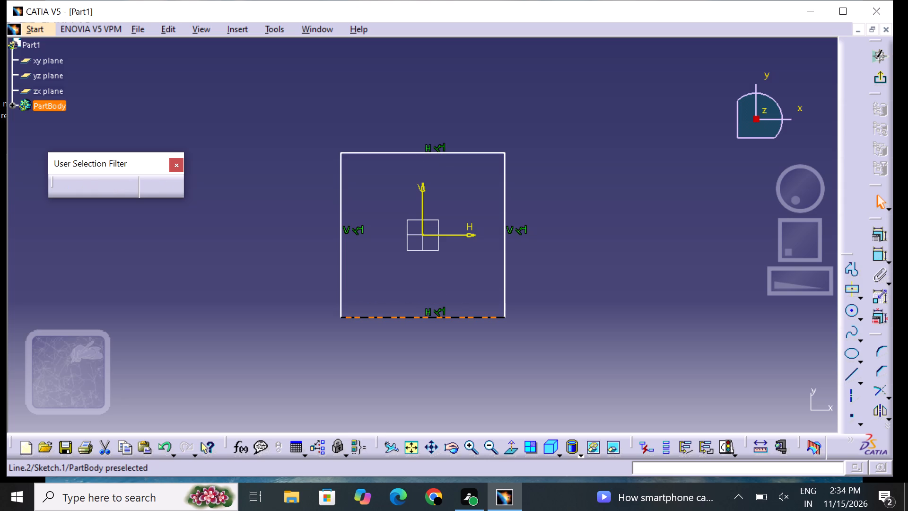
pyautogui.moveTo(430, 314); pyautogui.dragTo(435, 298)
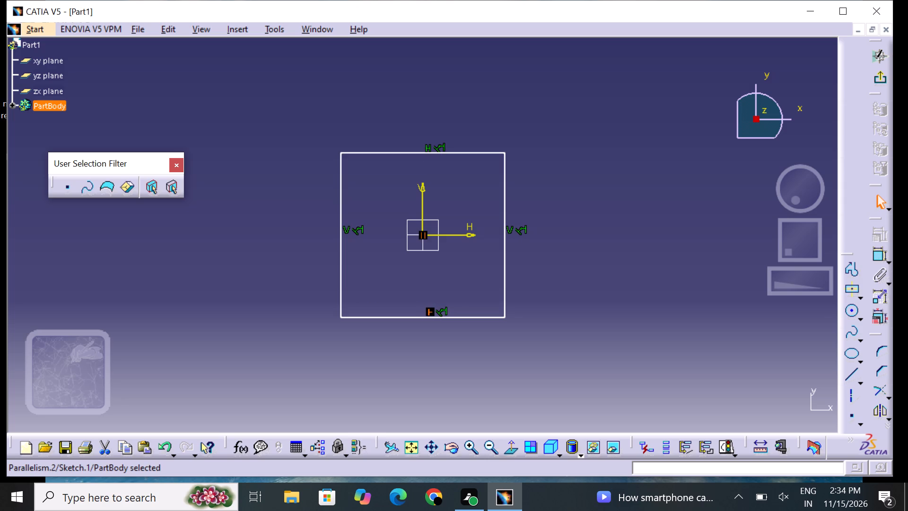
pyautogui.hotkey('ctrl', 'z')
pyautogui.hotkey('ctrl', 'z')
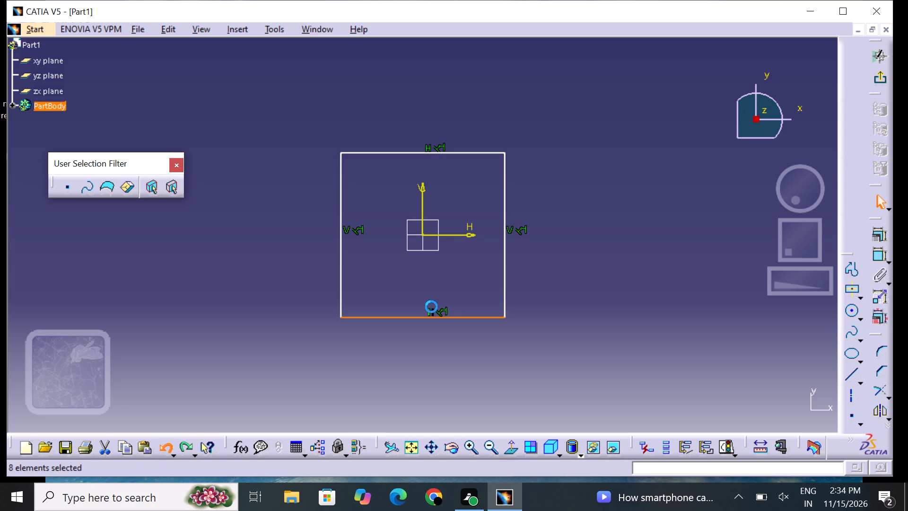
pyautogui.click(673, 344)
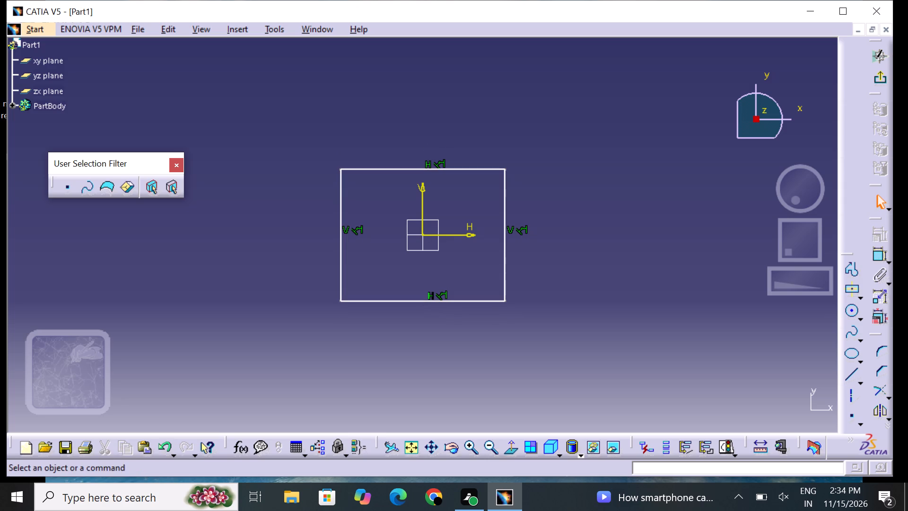
# Dimension the rectangle's horizontal edge on the negative-V side and set its length to 96 mm.
pyautogui.click(874, 255)
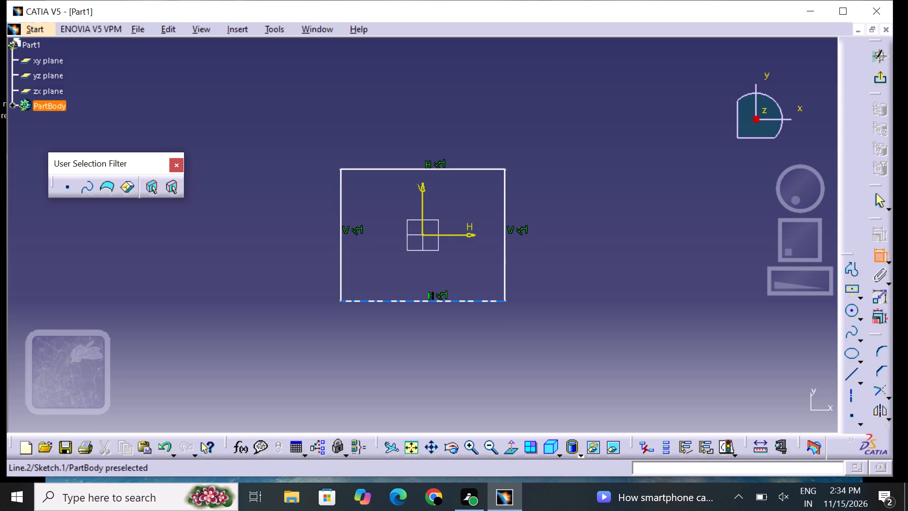
pyautogui.moveTo(457, 300); pyautogui.dragTo(454, 307)
pyautogui.click(424, 318)
pyautogui.doubleClick(427, 317)
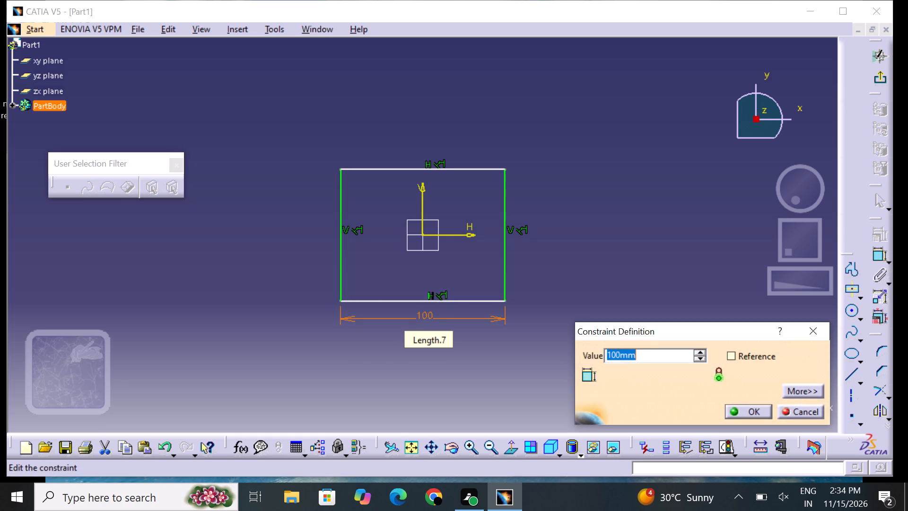
pyautogui.press('BackSpace')
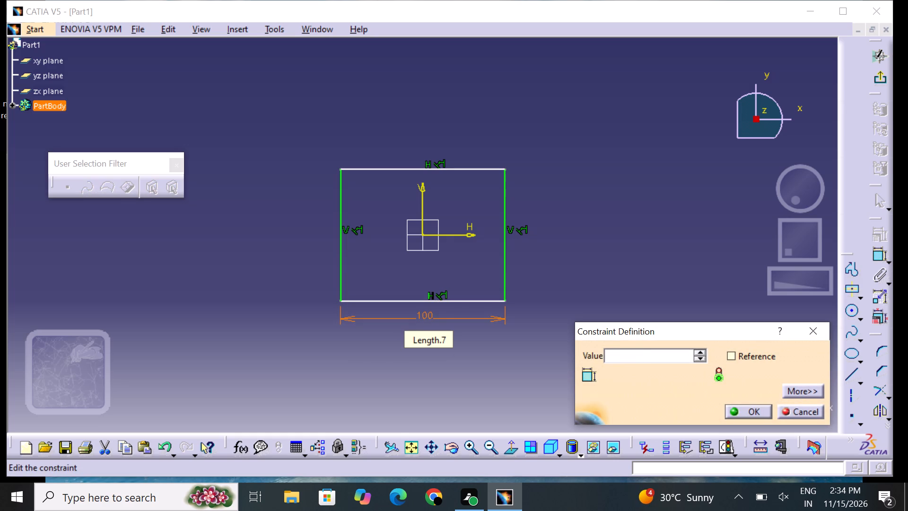
pyautogui.write('96')
pyautogui.press('Return')
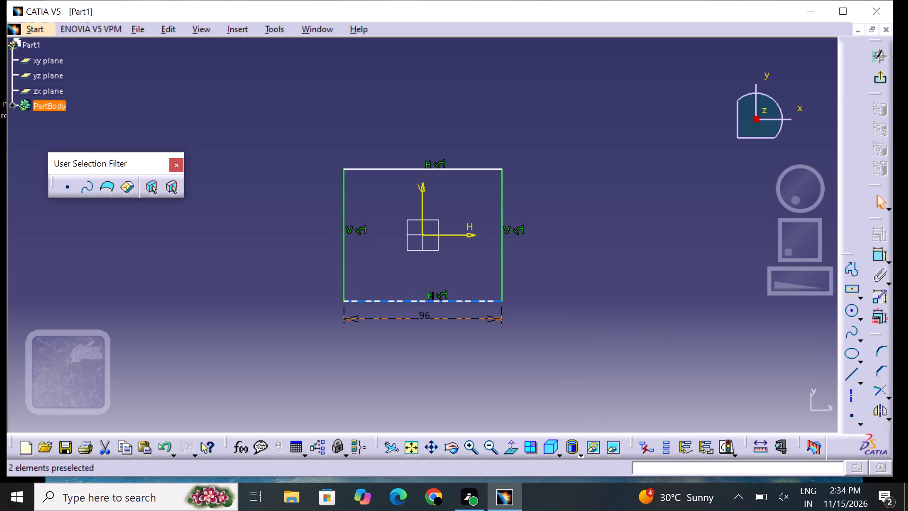
pyautogui.click(655, 347)
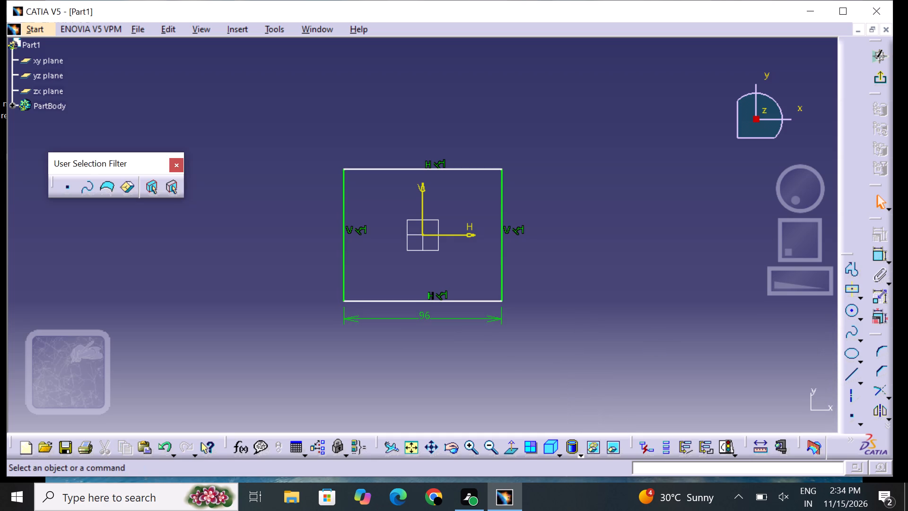
pyautogui.click(710, 323)
# Dimension the rectangle's vertical edge on the positive-H side and set its length to 64 mm.
pyautogui.click(878, 253)
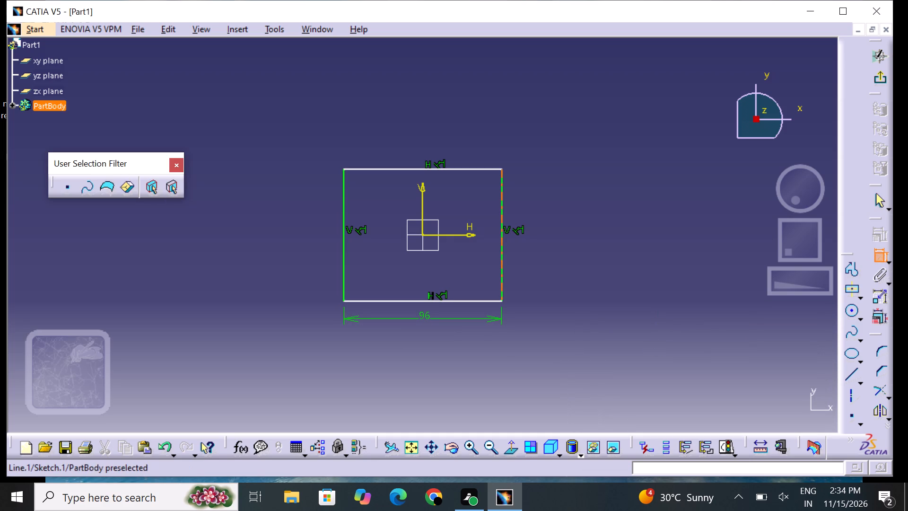
pyautogui.click(502, 260)
pyautogui.click(515, 261)
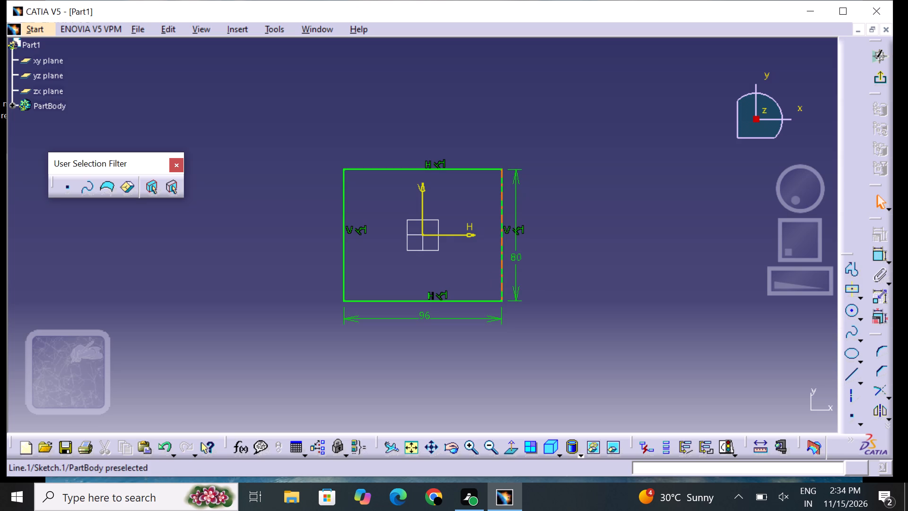
pyautogui.doubleClick(518, 255)
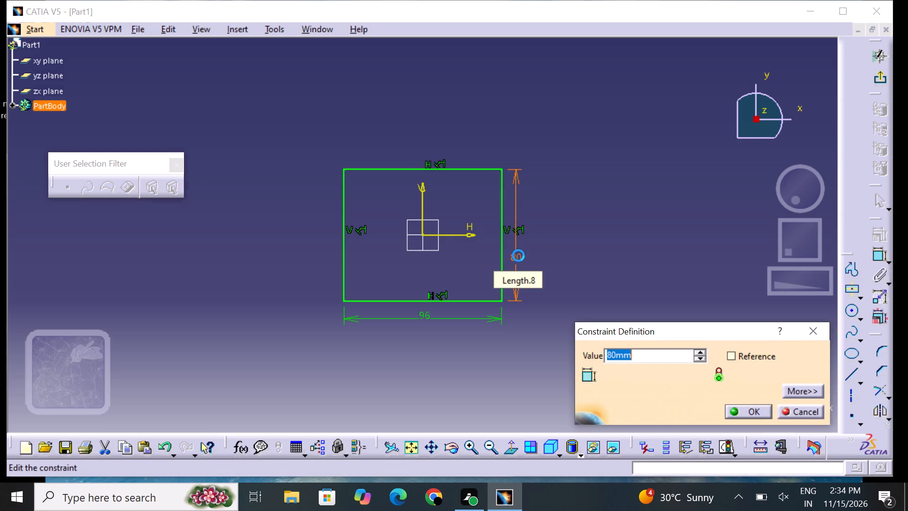
pyautogui.press('BackSpace')
pyautogui.write('64')
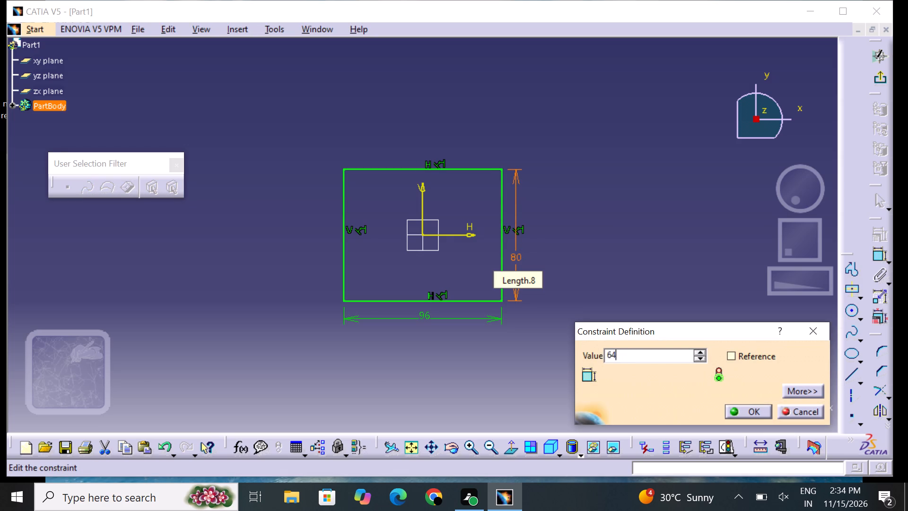
pyautogui.press('Return')
pyautogui.click(611, 300)
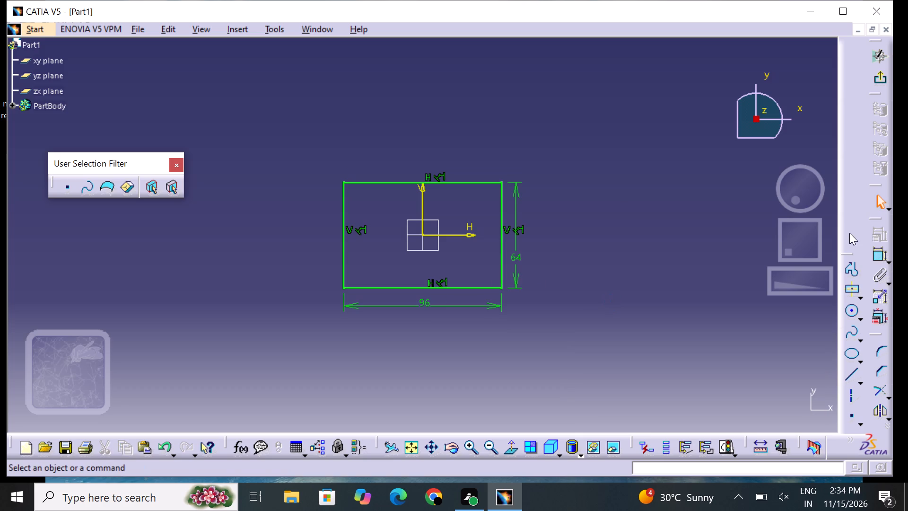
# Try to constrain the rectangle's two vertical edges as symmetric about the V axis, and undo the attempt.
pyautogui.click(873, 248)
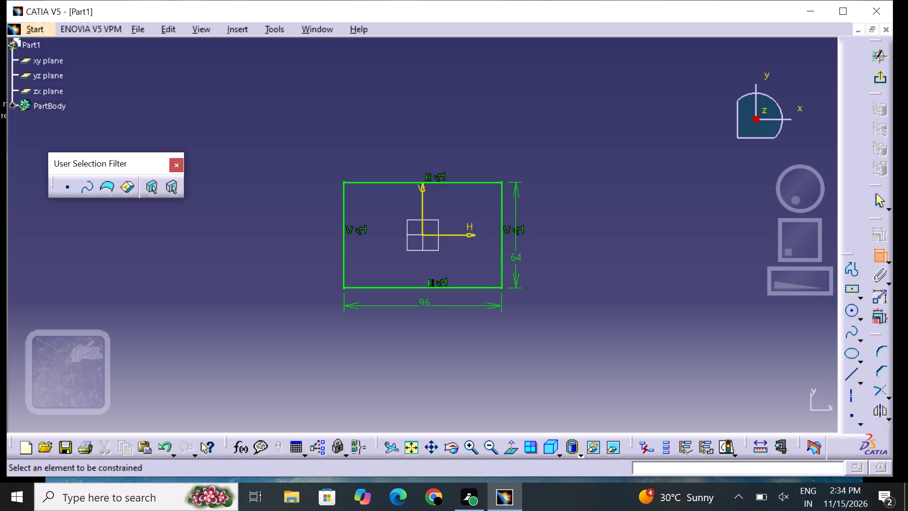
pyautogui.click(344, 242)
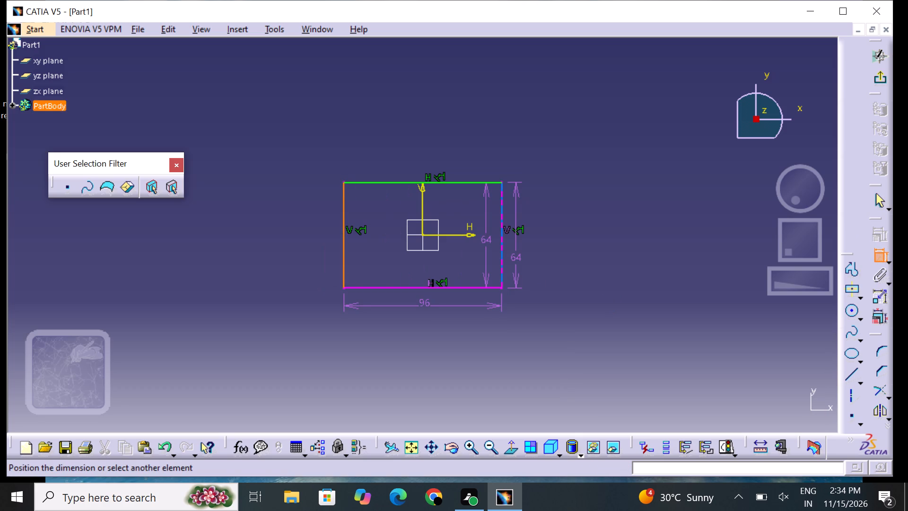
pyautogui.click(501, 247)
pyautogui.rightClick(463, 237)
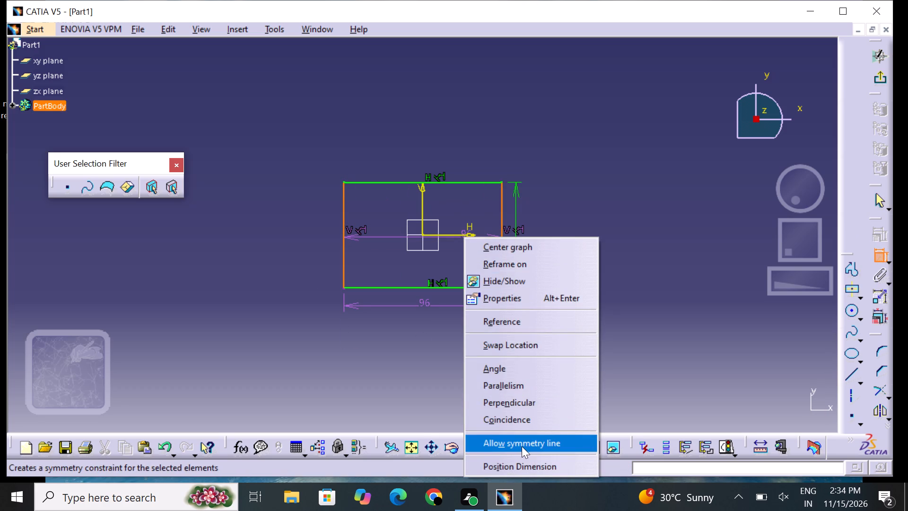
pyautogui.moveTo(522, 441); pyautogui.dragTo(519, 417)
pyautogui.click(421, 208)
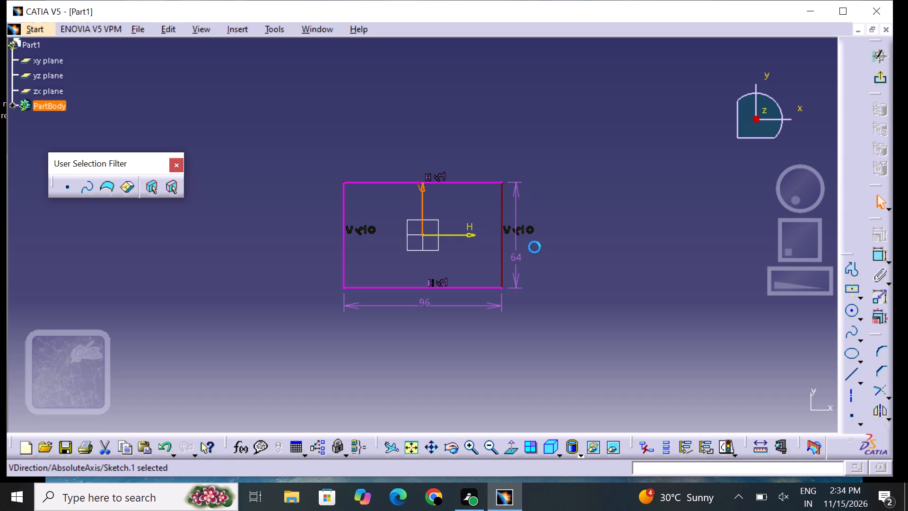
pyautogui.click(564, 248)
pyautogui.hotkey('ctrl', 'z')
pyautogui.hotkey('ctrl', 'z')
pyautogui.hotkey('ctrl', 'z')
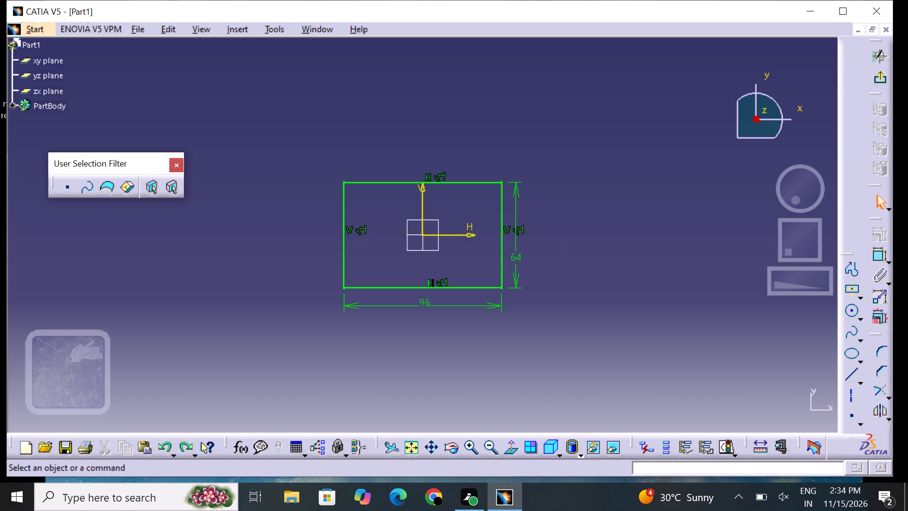
# Exit the sketch and pad the rectangle to a length of 20 mm.
pyautogui.click(872, 76)
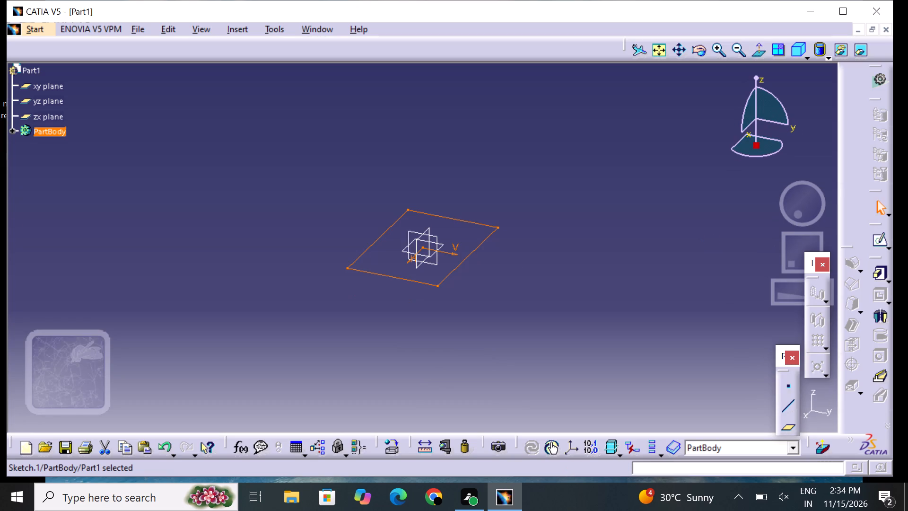
pyautogui.click(877, 276)
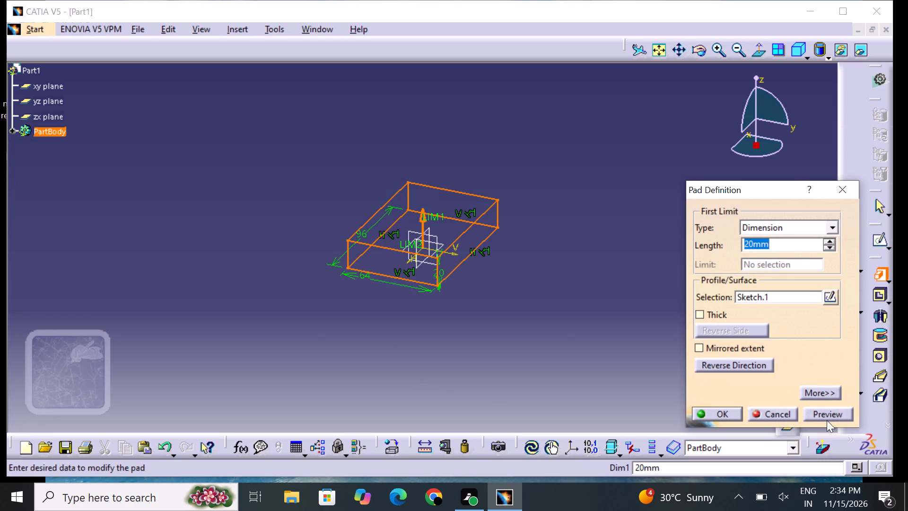
pyautogui.click(825, 415)
pyautogui.click(729, 419)
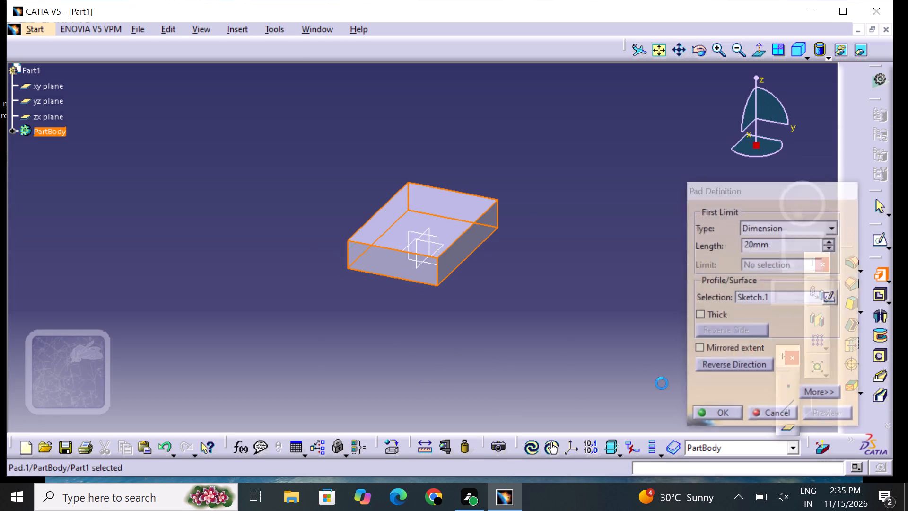
# Inspect the padded block from several viewing angles.
pyautogui.click(614, 368)
pyautogui.moveTo(518, 351); pyautogui.dragTo(544, 351, button='middle')
pyautogui.moveTo(518, 351); pyautogui.dragTo(544, 351, button='right')
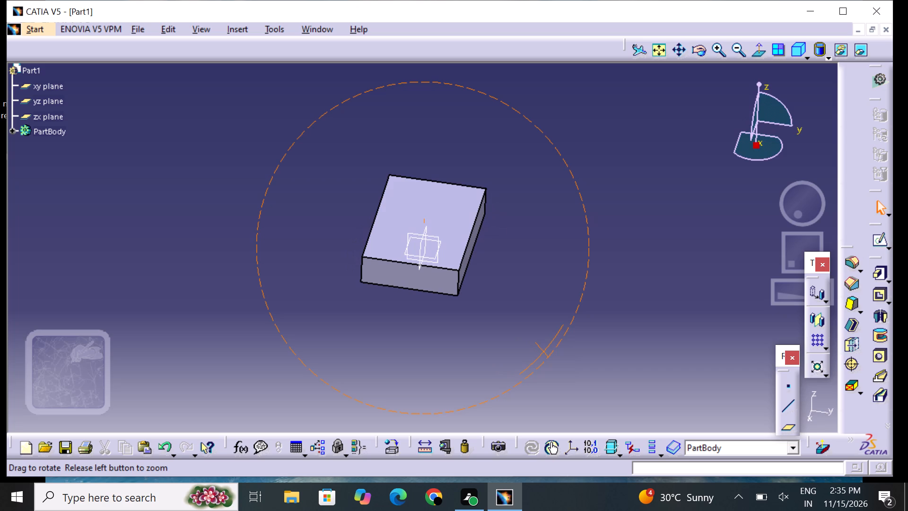
pyautogui.moveTo(544, 351); pyautogui.dragTo(464, 327, button='middle')
pyautogui.moveTo(544, 351); pyautogui.dragTo(464, 327, button='right')
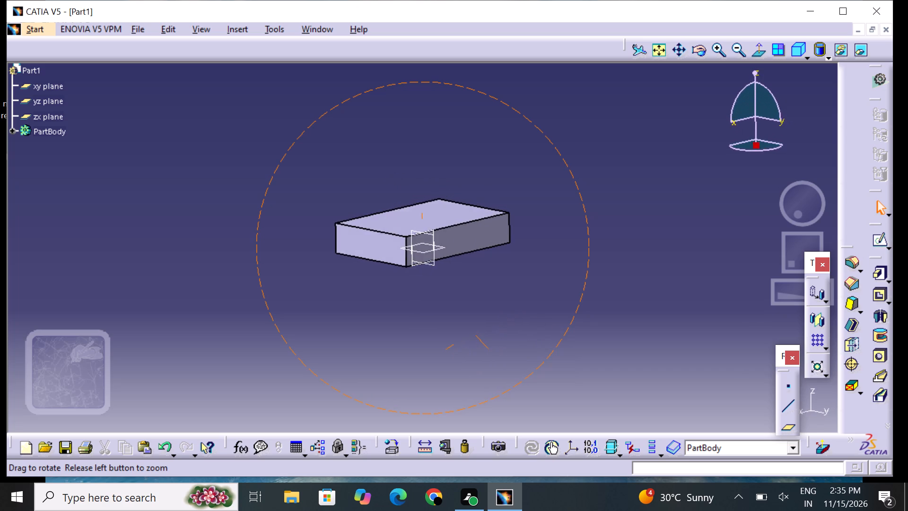
pyautogui.moveTo(464, 327); pyautogui.dragTo(462, 344, button='middle')
pyautogui.moveTo(464, 327); pyautogui.dragTo(462, 344, button='right')
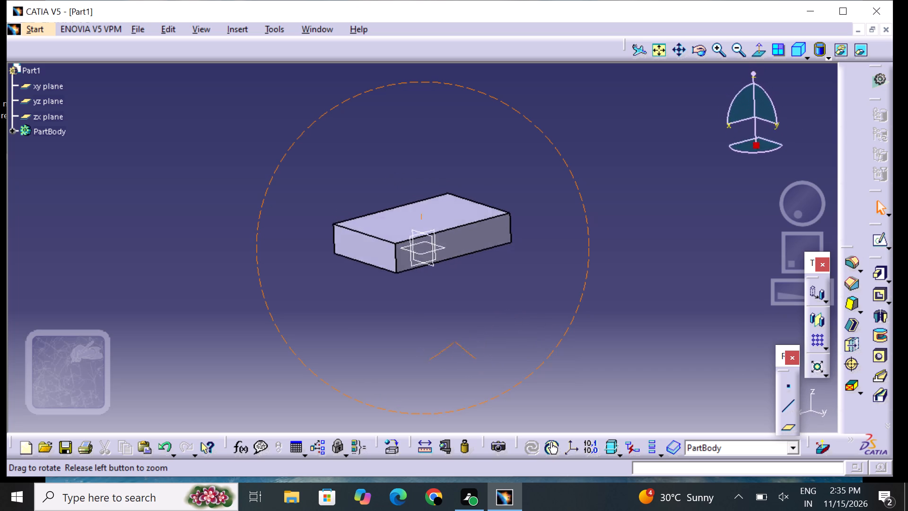
pyautogui.moveTo(462, 344); pyautogui.dragTo(521, 335, button='middle')
pyautogui.moveTo(462, 344); pyautogui.dragTo(521, 335, button='right')
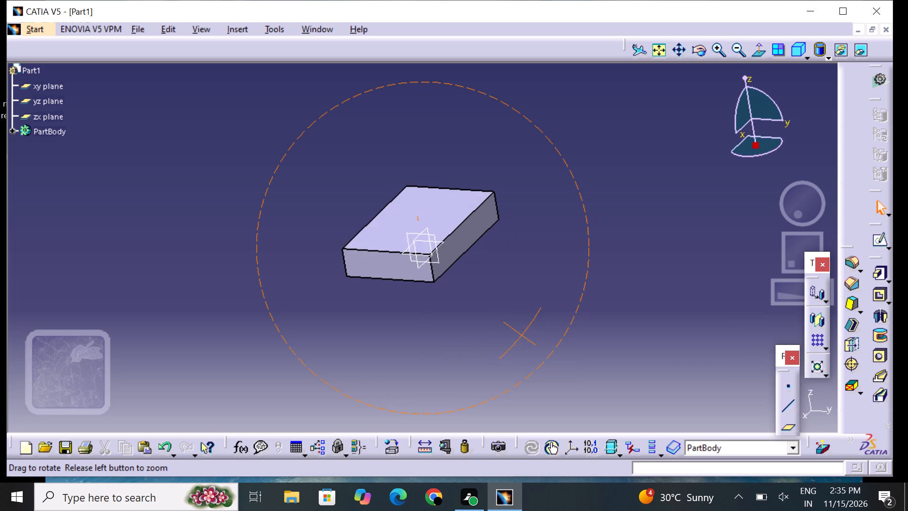
pyautogui.moveTo(521, 335); pyautogui.dragTo(522, 335, button='middle')
pyautogui.moveTo(521, 335); pyautogui.dragTo(527, 339, button='right')
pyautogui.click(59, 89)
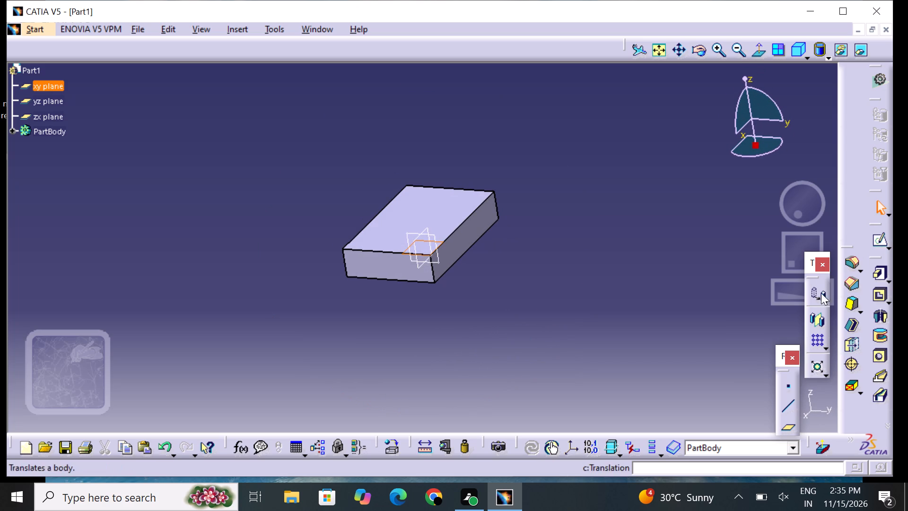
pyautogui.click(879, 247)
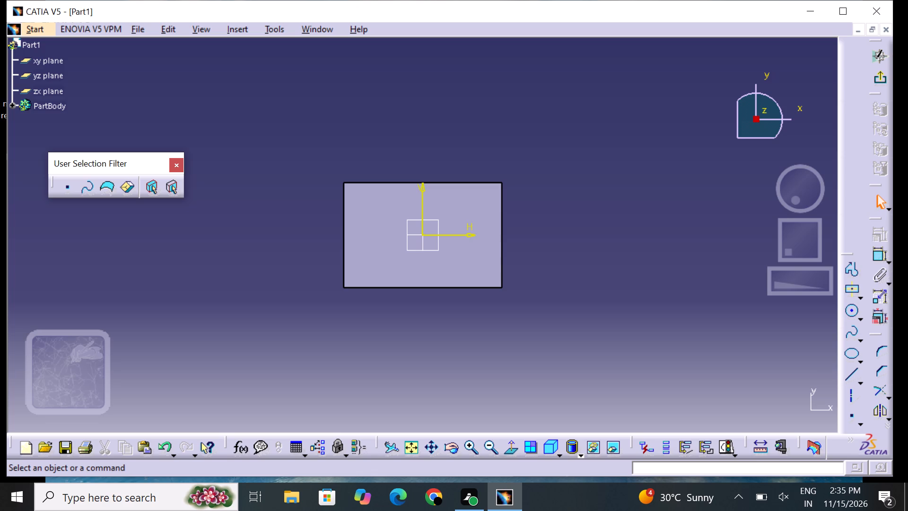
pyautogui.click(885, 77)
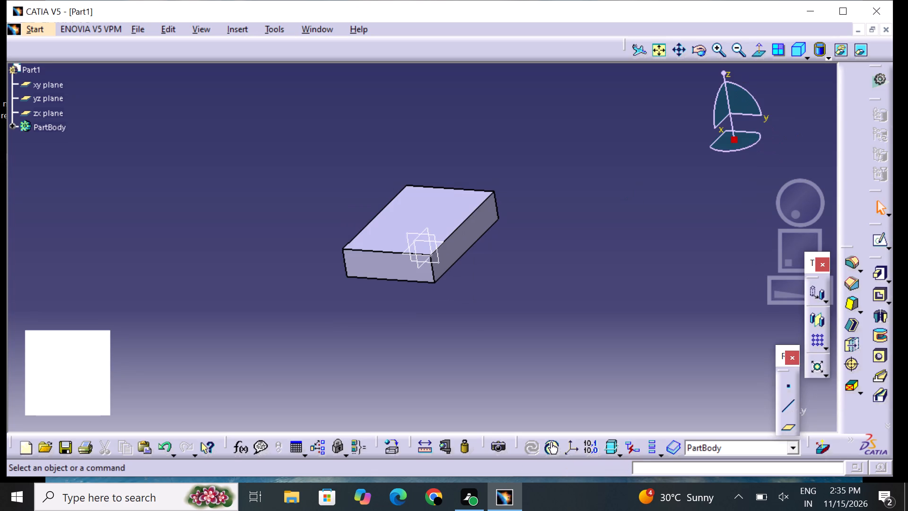
# Undo the empty xy-plane sketch and the block's pad, leaving only the rectangle sketch.
pyautogui.hotkey('ctrl', 'z')
pyautogui.hotkey('ctrl', 'z')
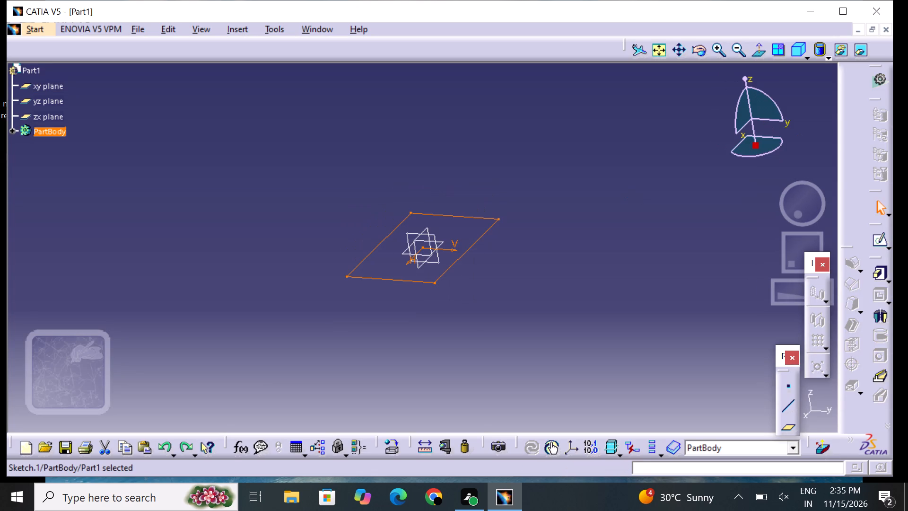
# Reopen the rectangle sketch and draw a circle about 20 mm in diameter, centred on the H axis on the negative-H side.
pyautogui.click(880, 245)
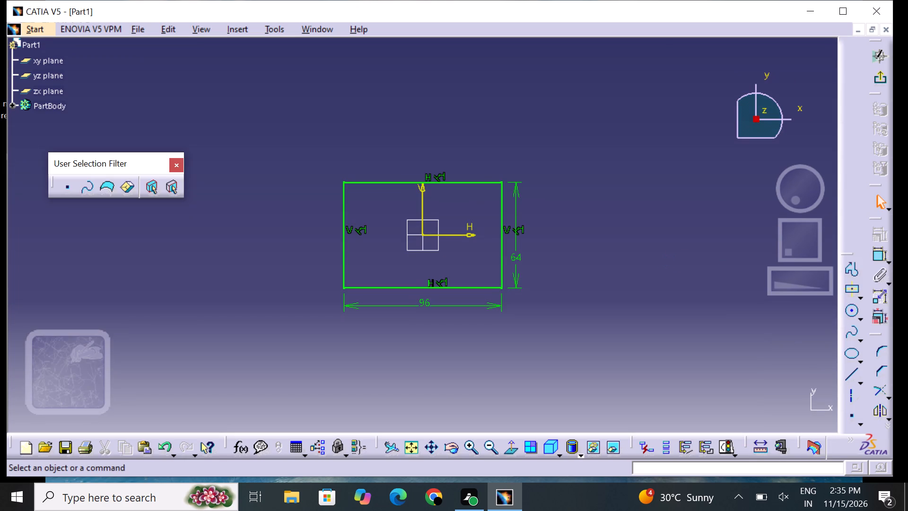
pyautogui.click(847, 311)
pyautogui.click(393, 233)
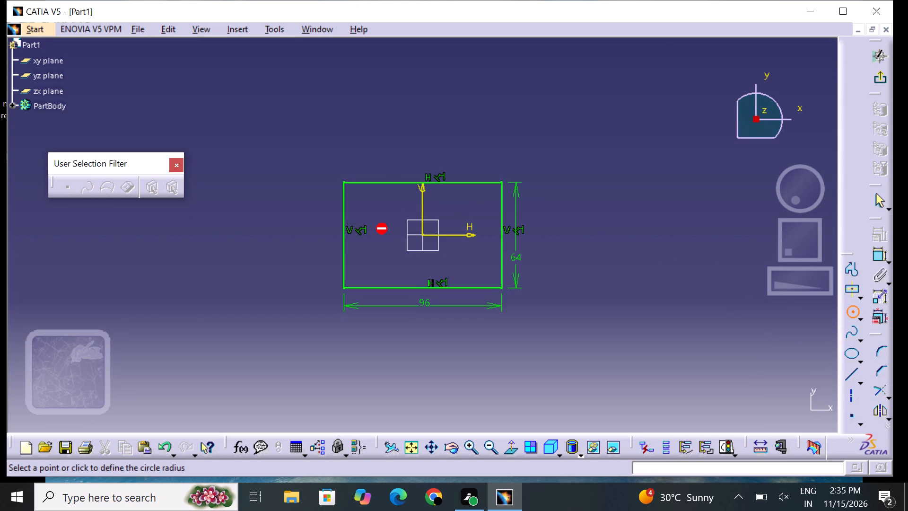
pyautogui.click(395, 245)
pyautogui.click(413, 268)
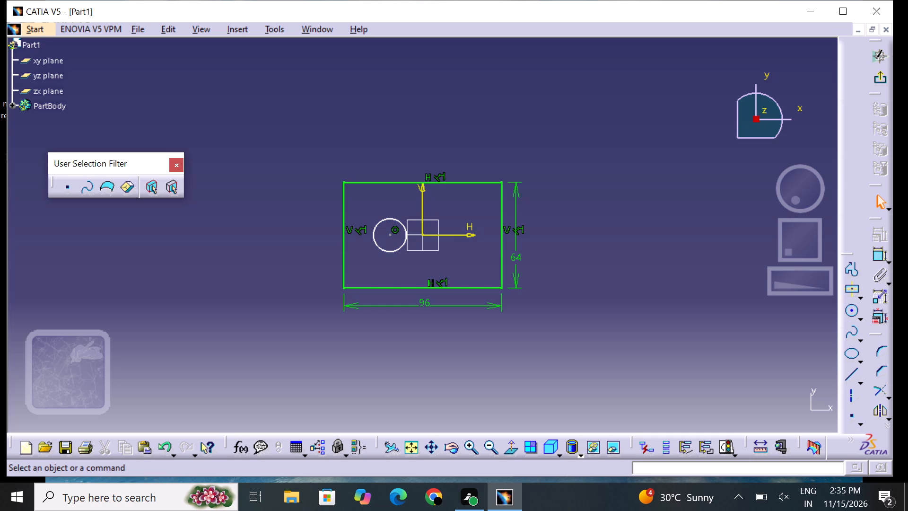
# Dimension the circle's diameter and set it to 6 mm.
pyautogui.click(877, 264)
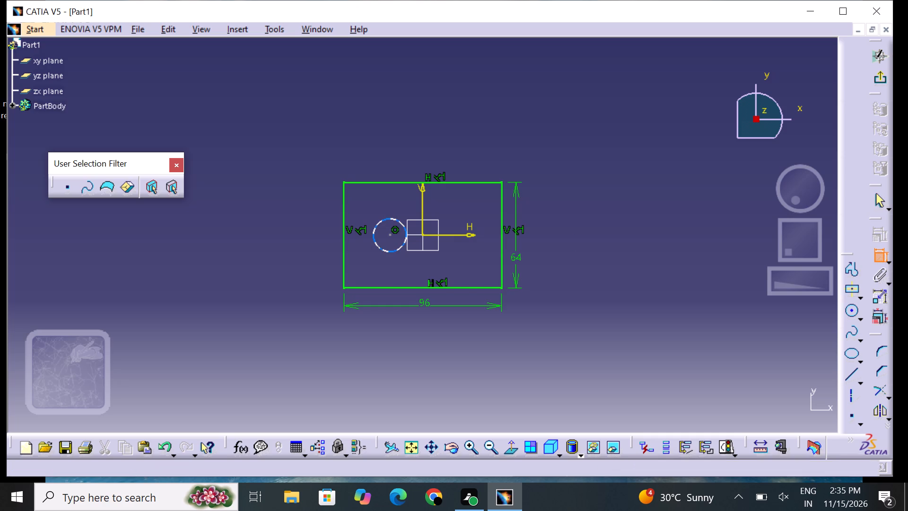
pyautogui.click(389, 221)
pyautogui.click(407, 163)
pyautogui.doubleClick(409, 158)
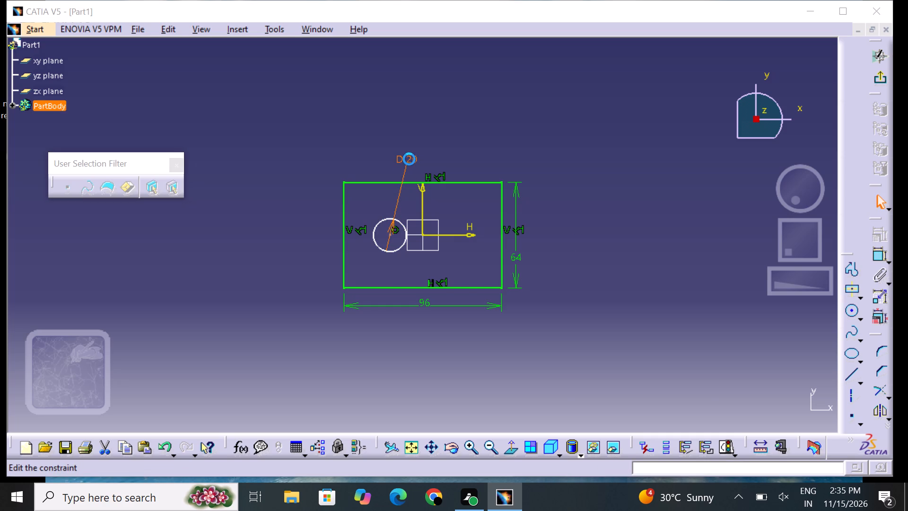
pyautogui.press('BackSpace')
pyautogui.press('6')
pyautogui.press('Return')
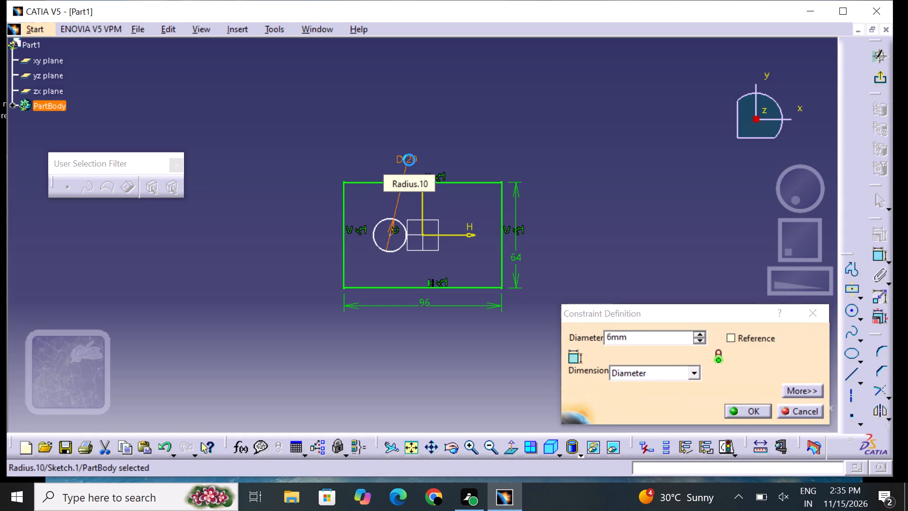
pyautogui.click(531, 170)
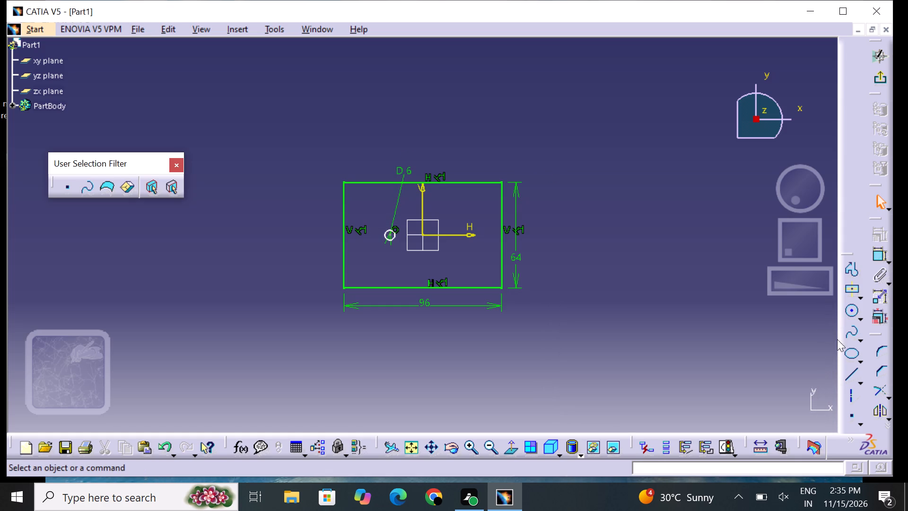
# Dimension the circle's centre from the rectangle's vertical edge on the negative-H side and set the distance to 18 mm.
pyautogui.click(874, 255)
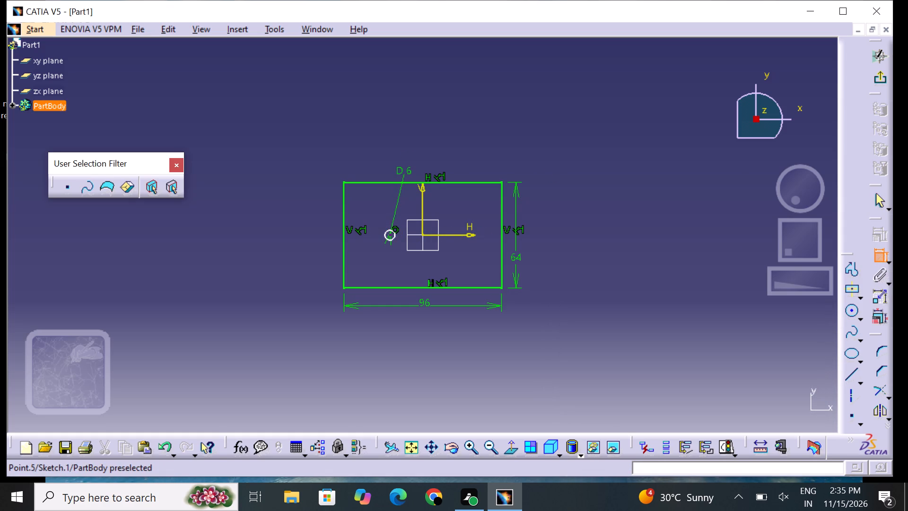
pyautogui.click(390, 236)
pyautogui.click(340, 238)
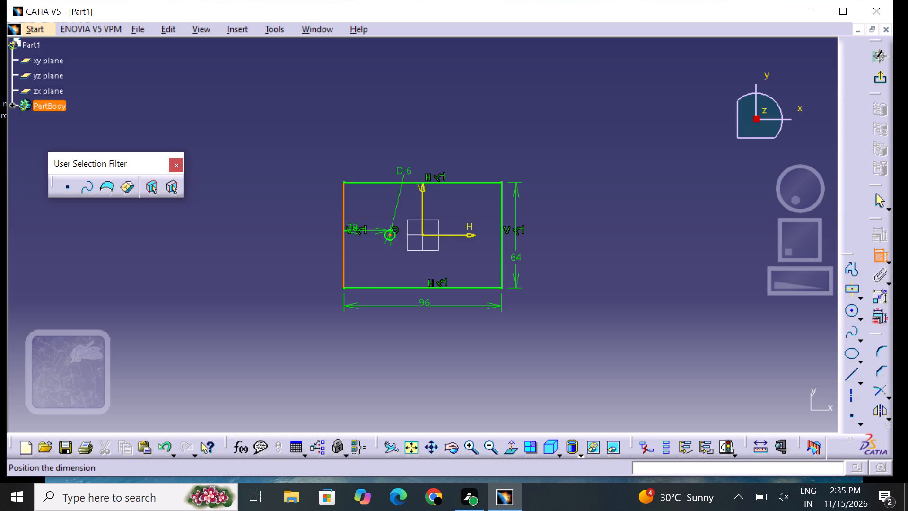
pyautogui.click(362, 144)
pyautogui.doubleClick(368, 140)
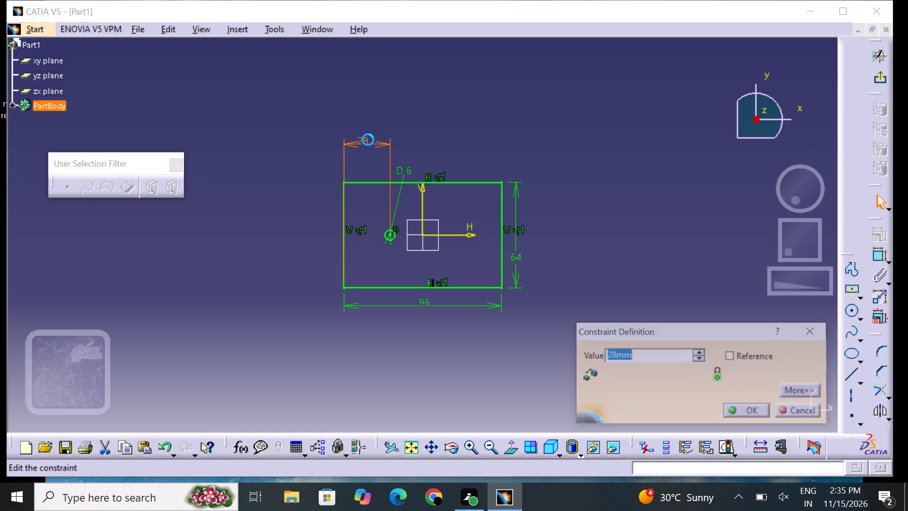
pyautogui.press('BackSpace')
pyautogui.write('18')
pyautogui.press('Return')
pyautogui.click(445, 122)
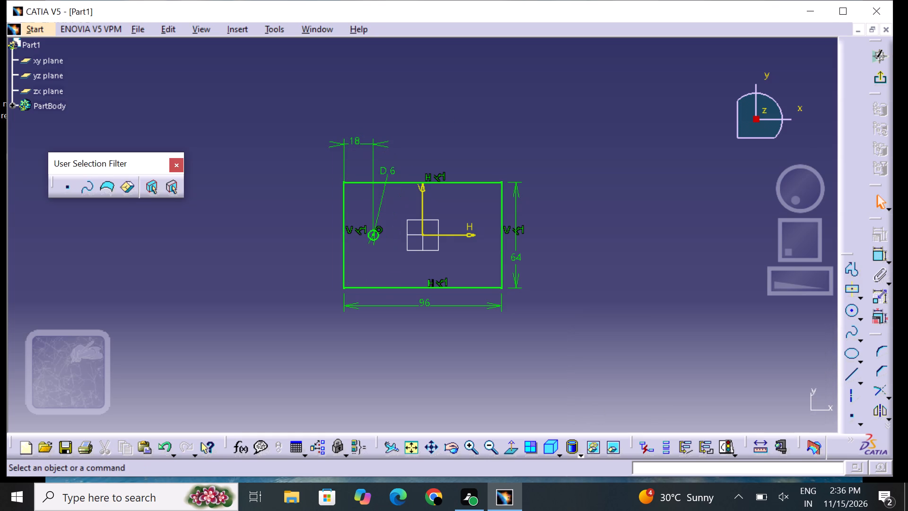
pyautogui.click(606, 167)
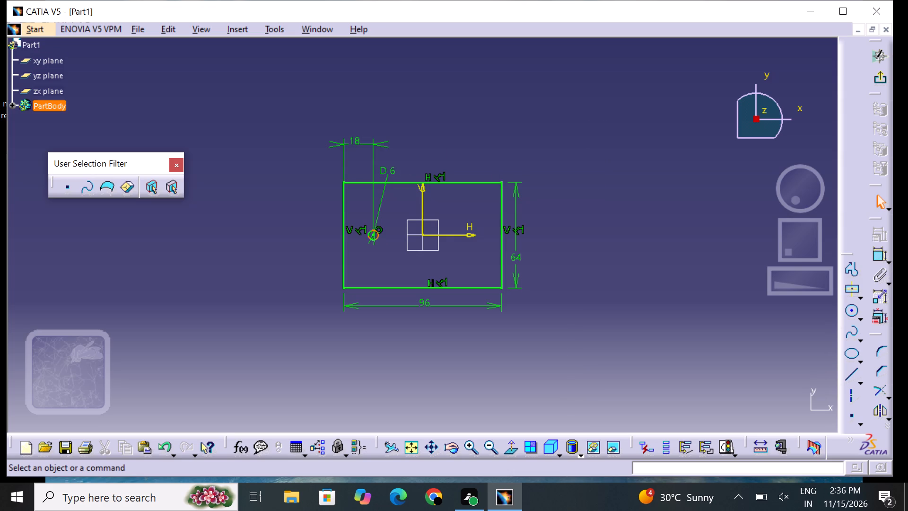
# Mirror the 6 mm circle about the V axis.
pyautogui.click(378, 237)
pyautogui.click(881, 419)
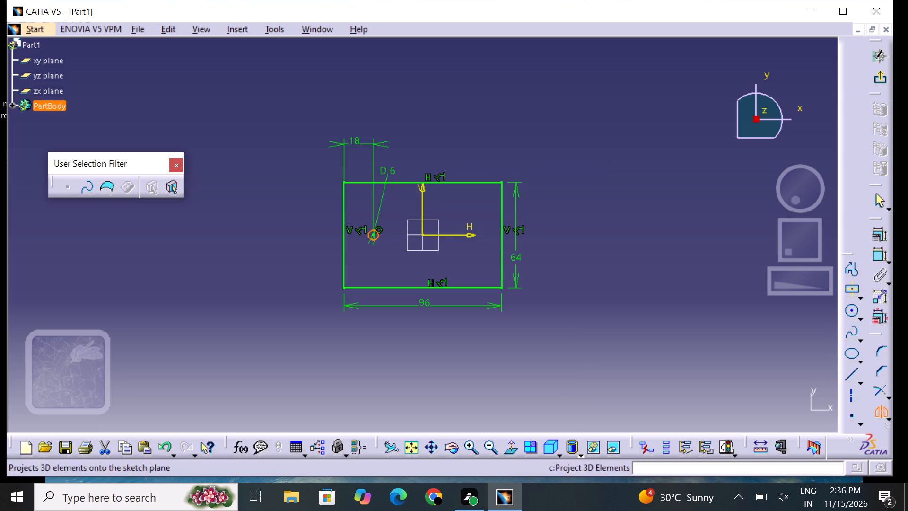
pyautogui.click(422, 201)
pyautogui.click(602, 254)
# Exit the sketch and pad the rectangle with its two circular holes to a length of 20 mm.
pyautogui.click(876, 78)
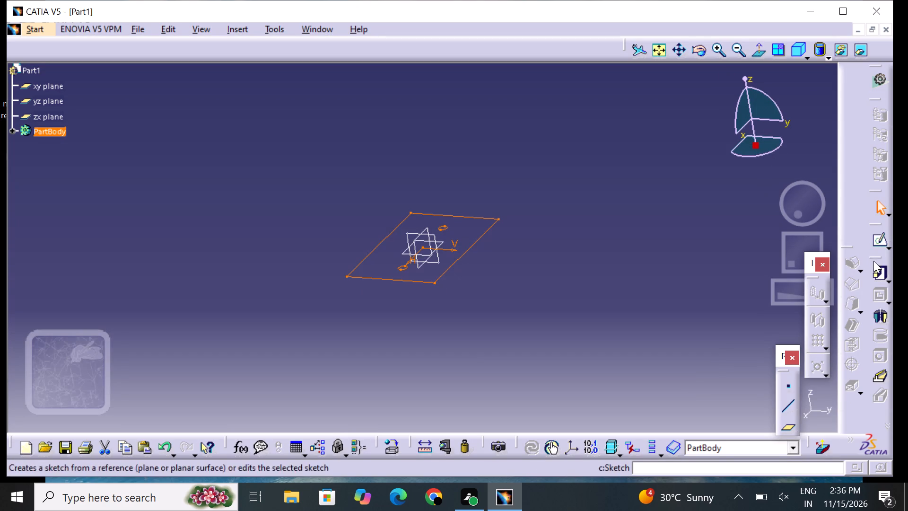
pyautogui.click(879, 273)
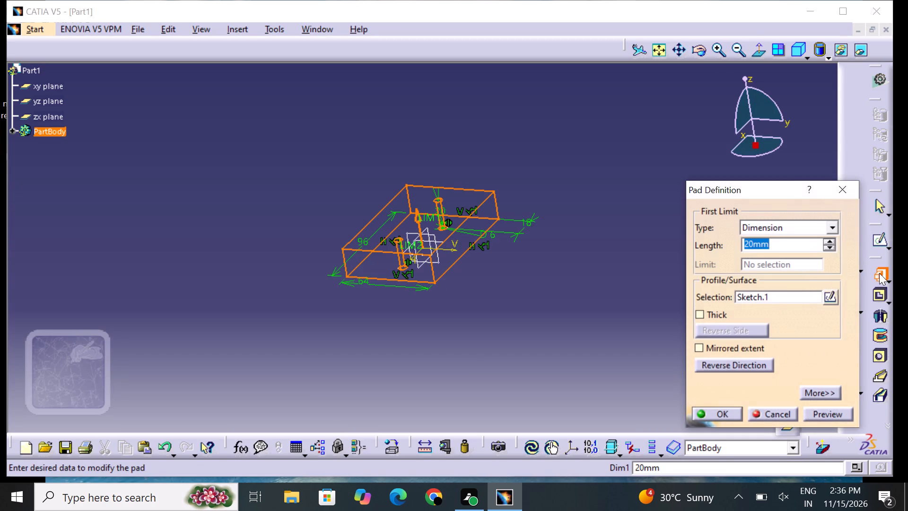
pyautogui.click(835, 417)
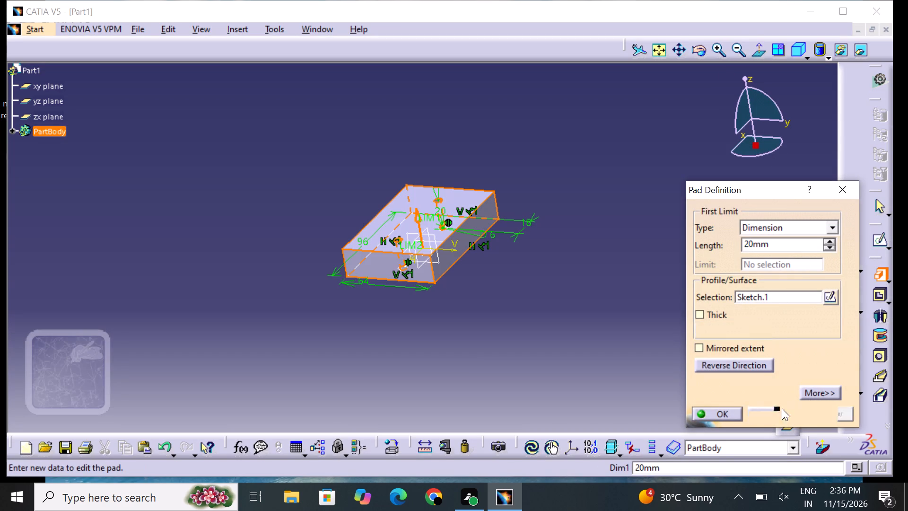
pyautogui.click(738, 412)
pyautogui.click(657, 390)
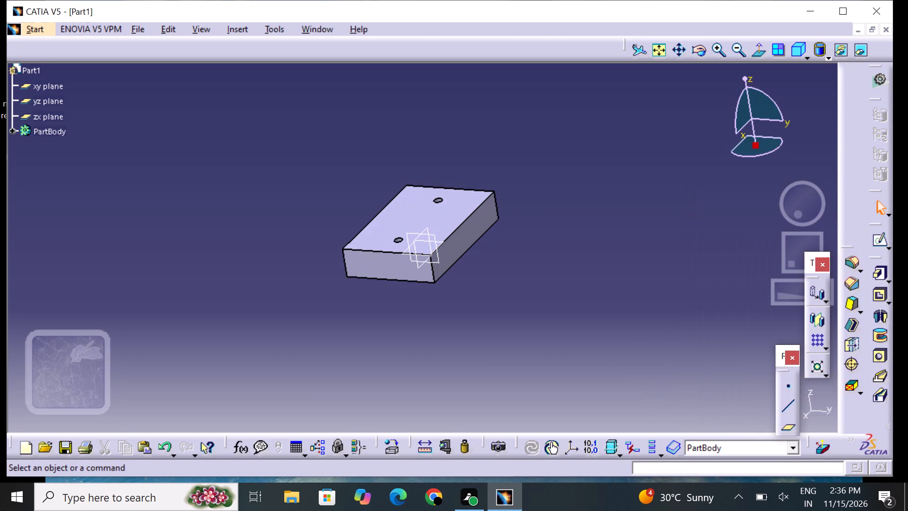
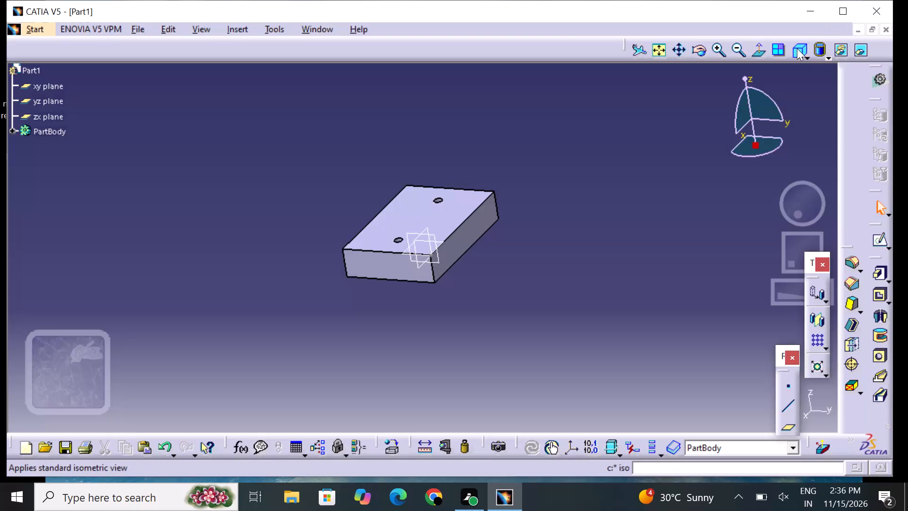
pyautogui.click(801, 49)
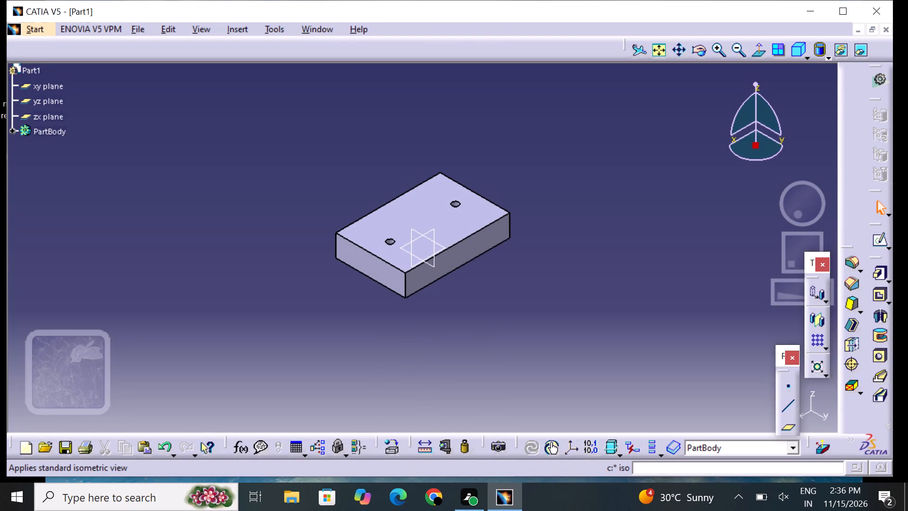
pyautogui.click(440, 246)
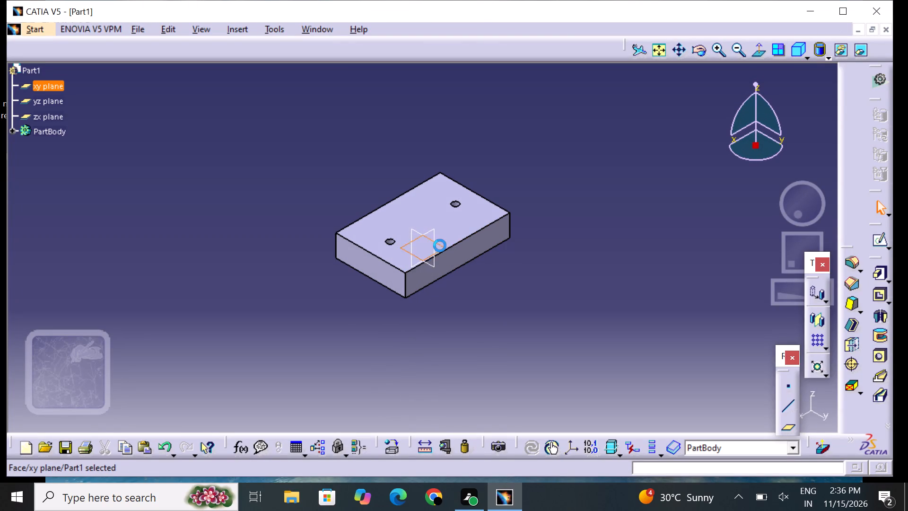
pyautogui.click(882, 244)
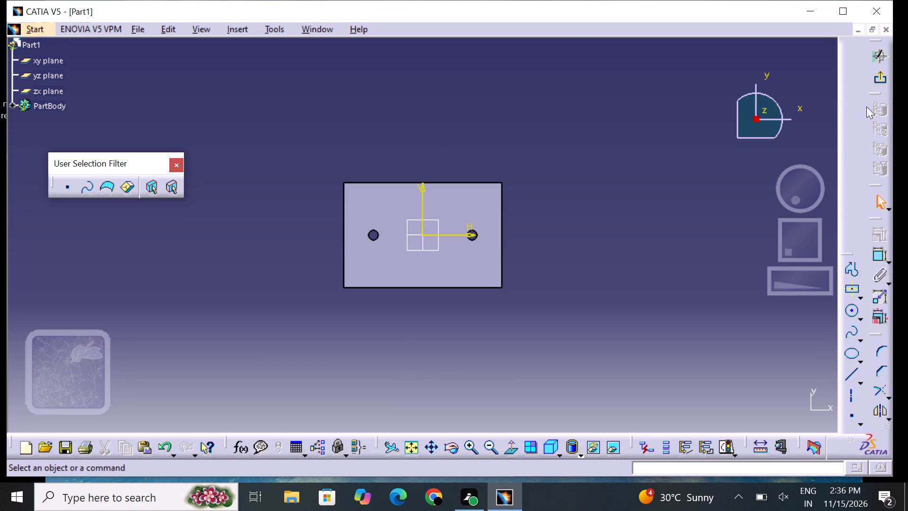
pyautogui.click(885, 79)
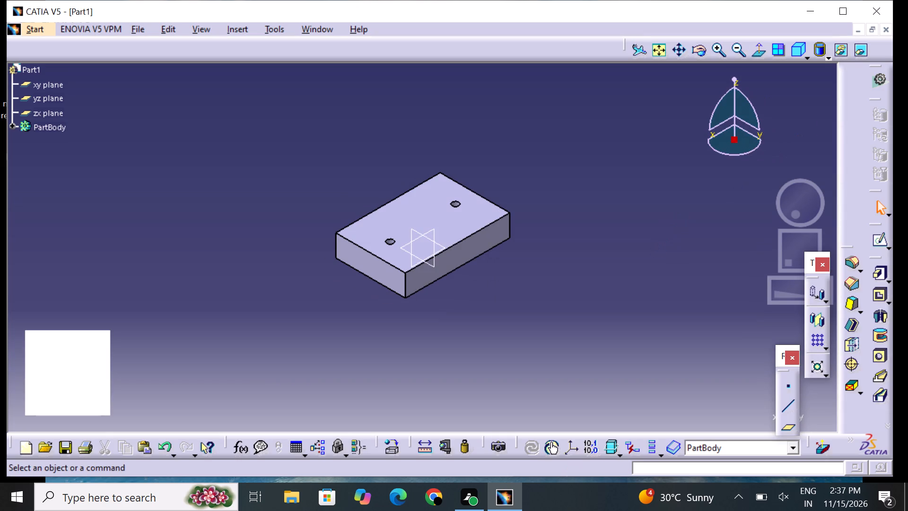
# Open a new sketch on the yz plane of the padded block.
pyautogui.click(410, 230)
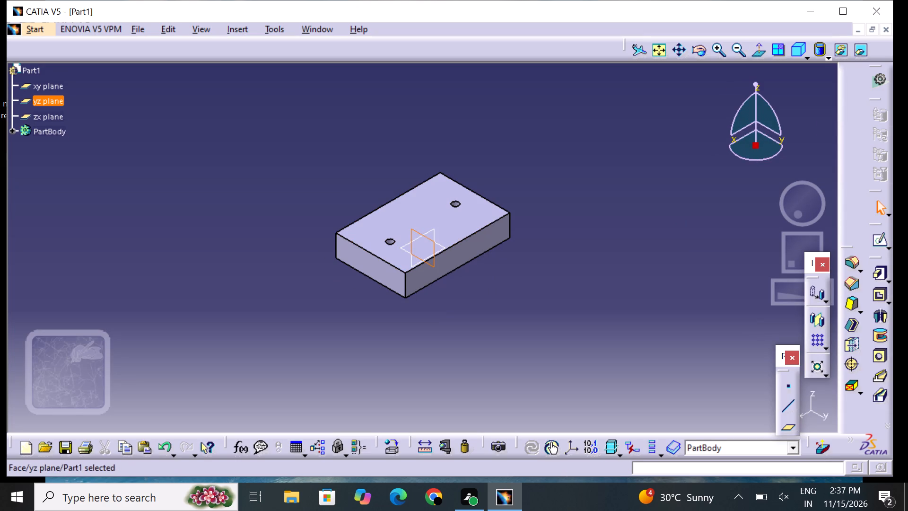
pyautogui.click(882, 244)
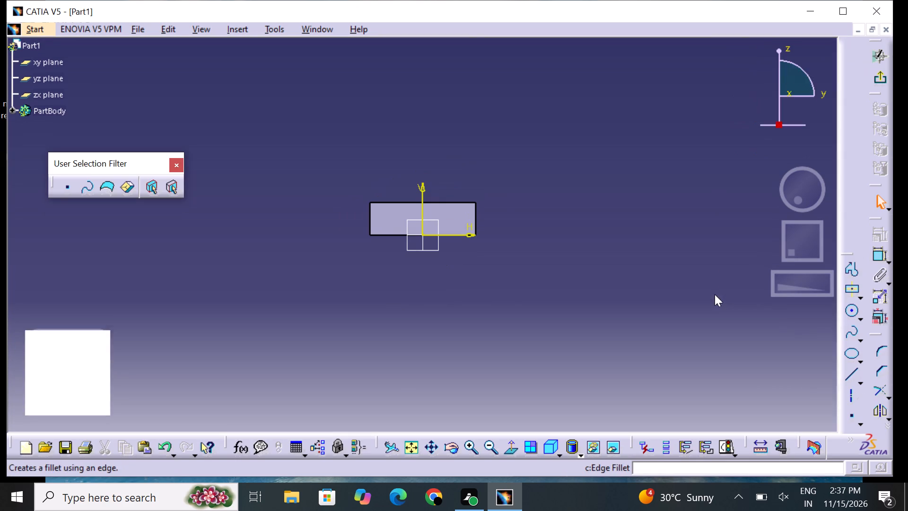
pyautogui.moveTo(655, 282); pyautogui.dragTo(678, 301, button='middle')
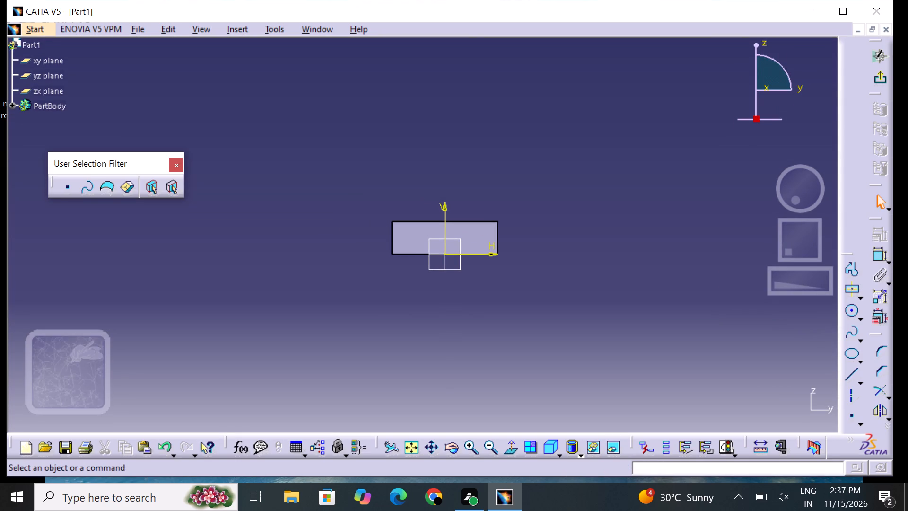
pyautogui.click(472, 449)
pyautogui.moveTo(498, 321); pyautogui.dragTo(497, 334, button='middle')
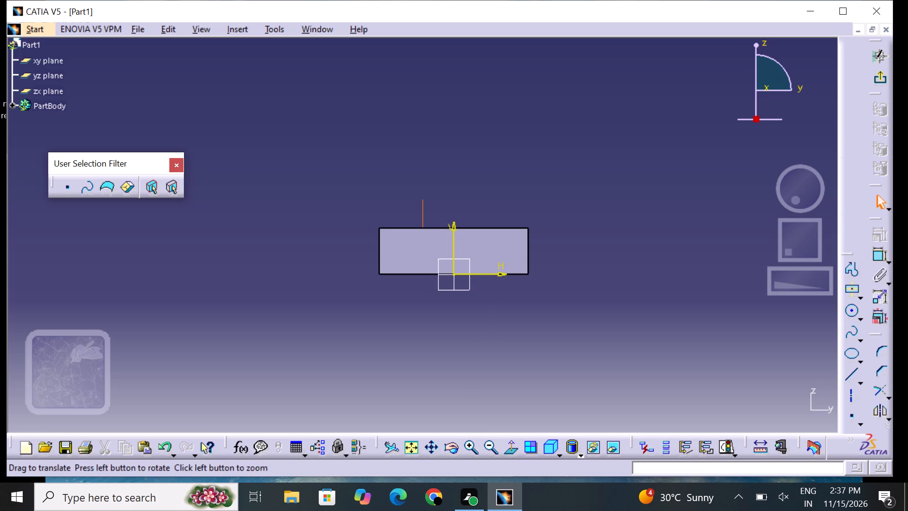
pyautogui.moveTo(497, 334); pyautogui.dragTo(489, 340, button='middle')
pyautogui.click(470, 445)
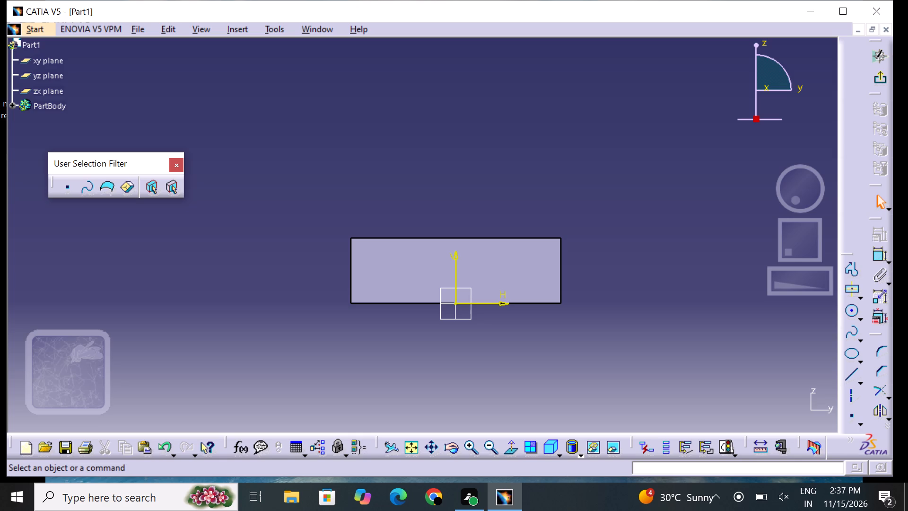
# Restore the contents of all toolbars and reset the toolbar positions in the Customize dialog.
pyautogui.click(806, 467)
pyautogui.rightClick(808, 466)
pyautogui.click(786, 439)
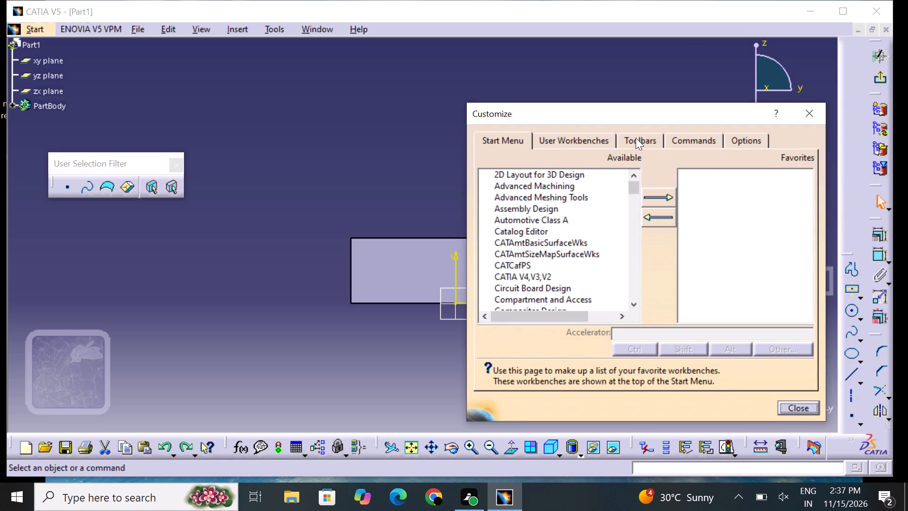
pyautogui.click(637, 138)
pyautogui.click(765, 230)
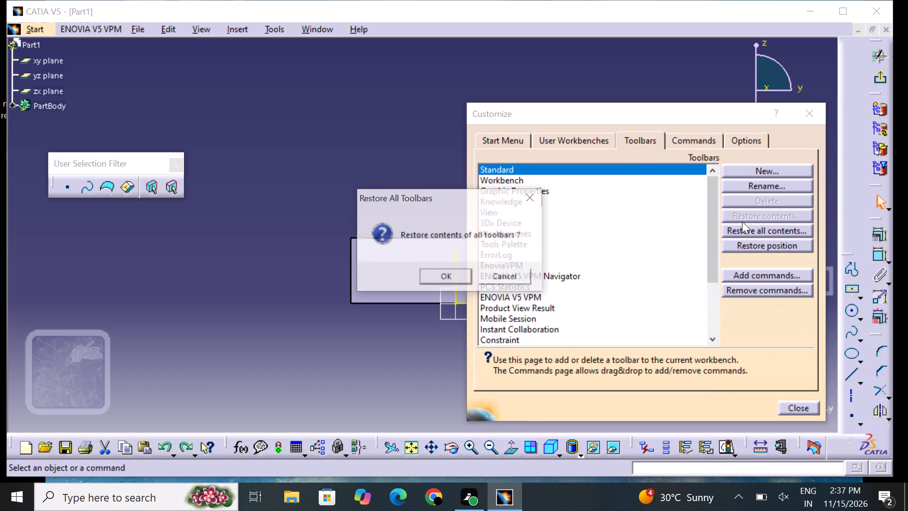
pyautogui.click(439, 277)
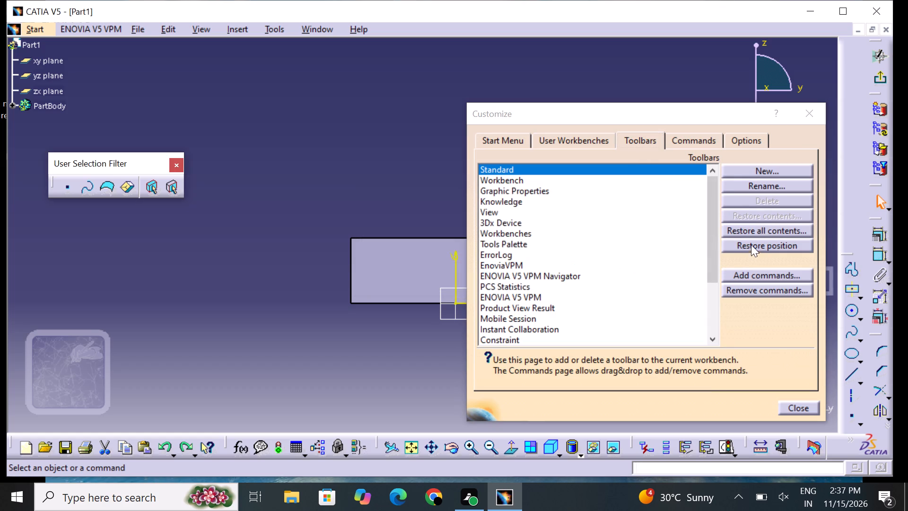
pyautogui.click(755, 242)
pyautogui.click(452, 271)
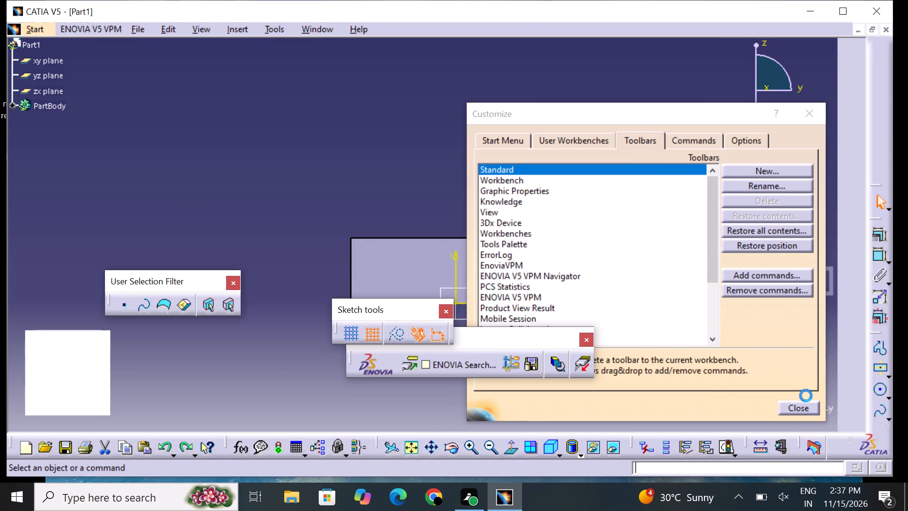
pyautogui.click(798, 406)
pyautogui.moveTo(742, 378); pyautogui.dragTo(735, 381)
# Dock the Sketch tools and User Selection Filter toolbars along the top and close the ENOVIA V5 VPM Navigator toolbar.
pyautogui.moveTo(400, 311); pyautogui.dragTo(860, 36)
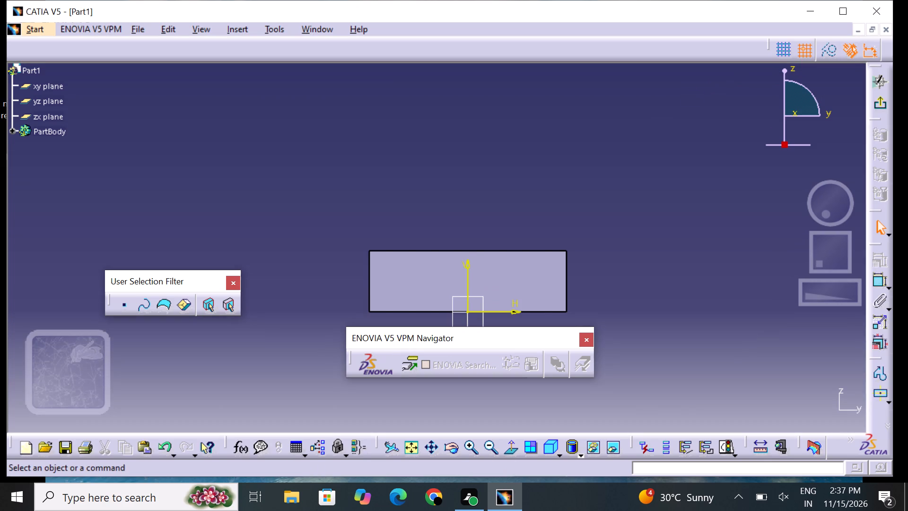
pyautogui.click(585, 339)
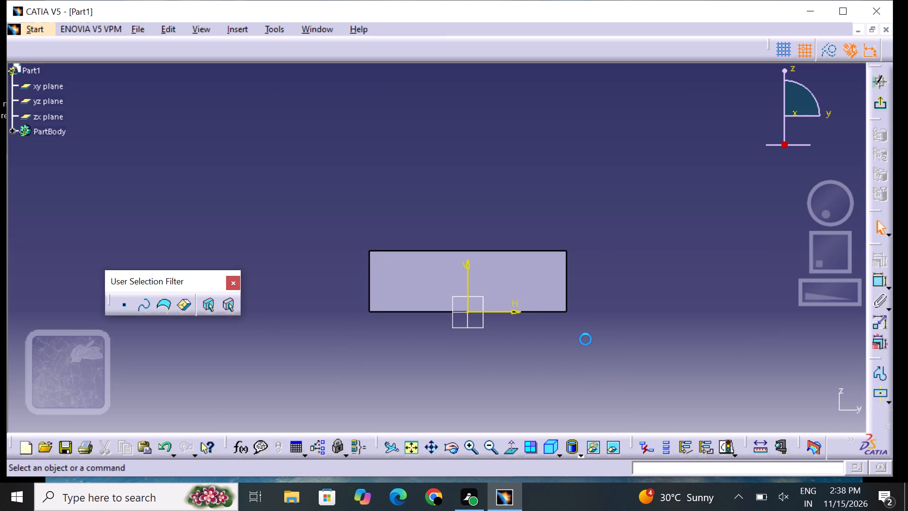
pyautogui.moveTo(137, 289); pyautogui.dragTo(668, 37)
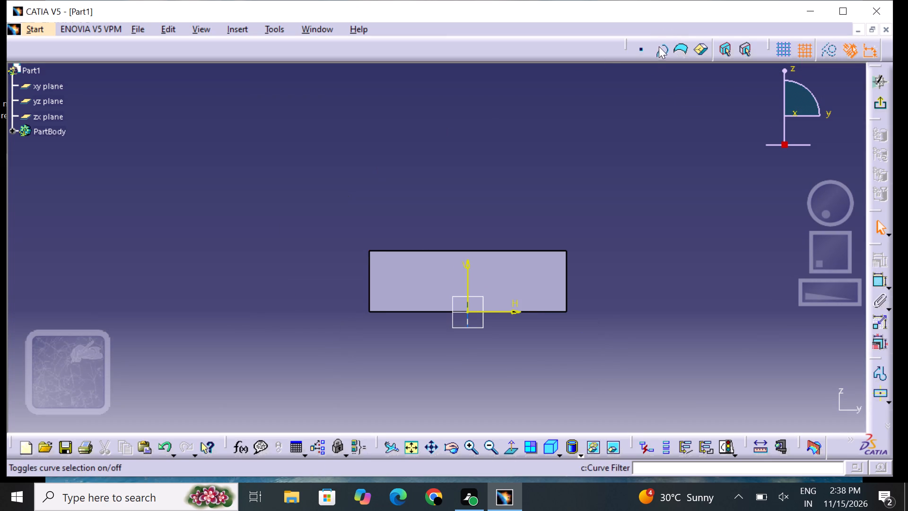
pyautogui.click(581, 142)
# Undock the Profile toolbar and the toolbar with the corner, mirror and projection tools, and place both as floating palettes beside the sketch.
pyautogui.scroll(-1, 588, 159)
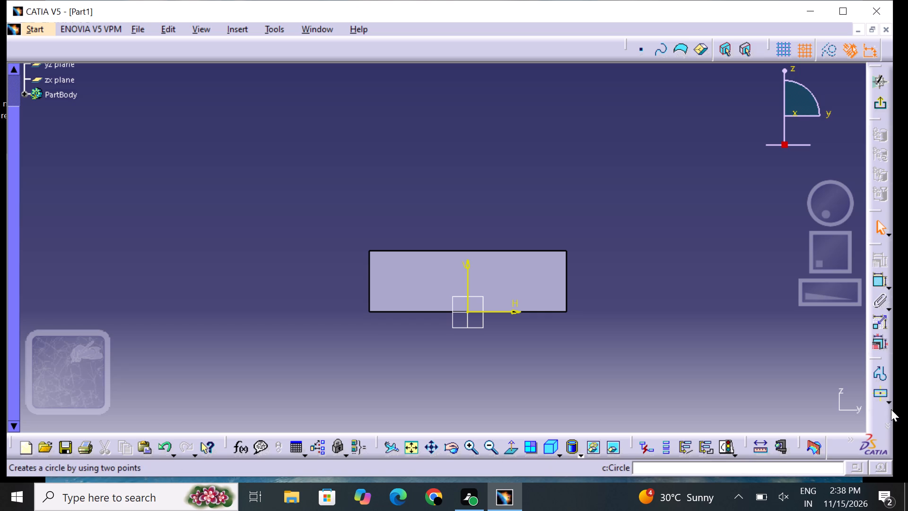
pyautogui.moveTo(873, 361); pyautogui.dragTo(795, 352)
pyautogui.moveTo(801, 358); pyautogui.dragTo(829, 259)
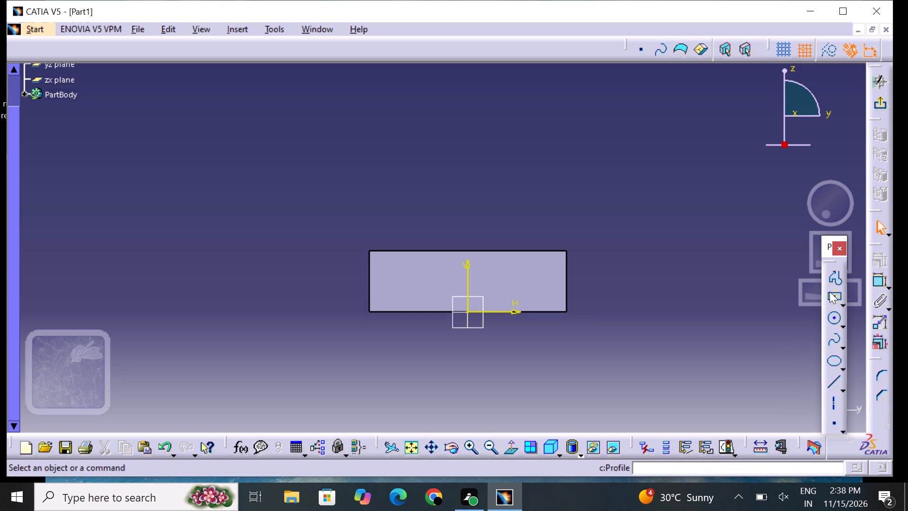
pyautogui.moveTo(874, 363); pyautogui.dragTo(833, 350)
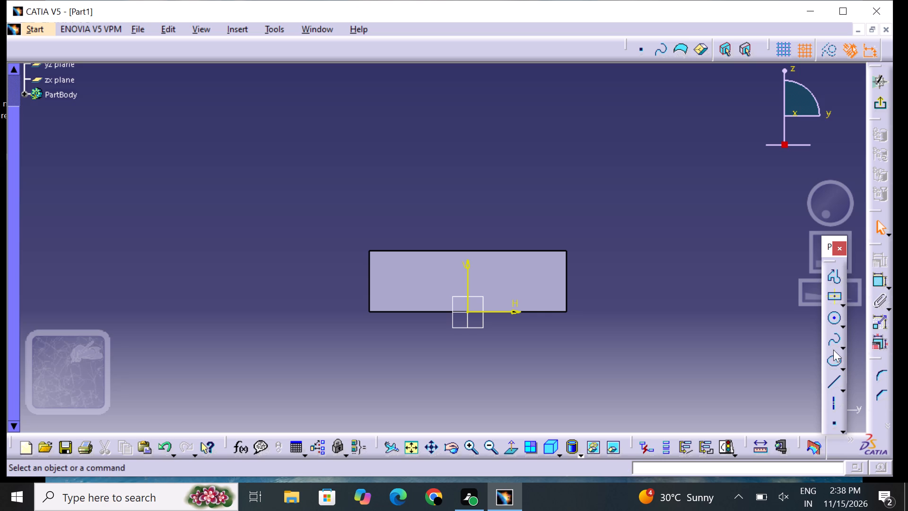
pyautogui.moveTo(833, 350); pyautogui.dragTo(813, 347)
pyautogui.moveTo(815, 351); pyautogui.dragTo(818, 295)
pyautogui.moveTo(822, 298); pyautogui.dragTo(816, 296)
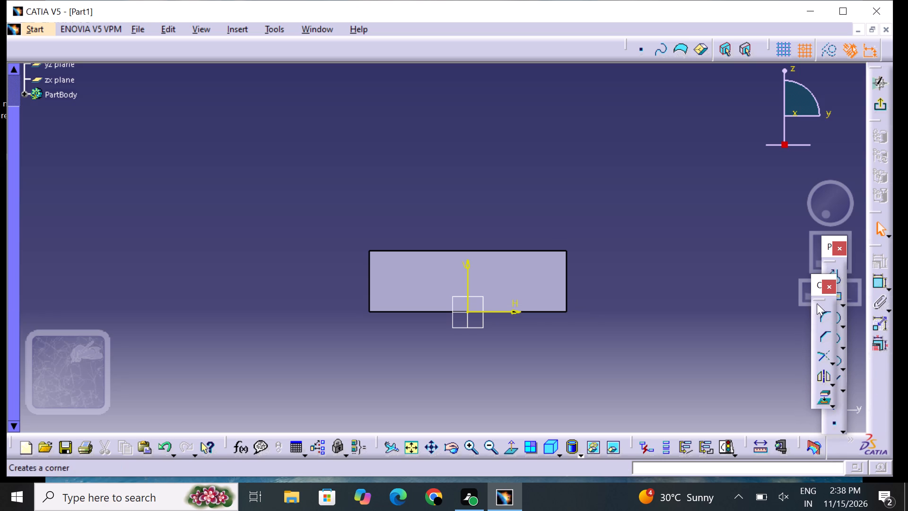
pyautogui.moveTo(821, 298); pyautogui.dragTo(811, 298)
pyautogui.moveTo(818, 304); pyautogui.dragTo(291, 251)
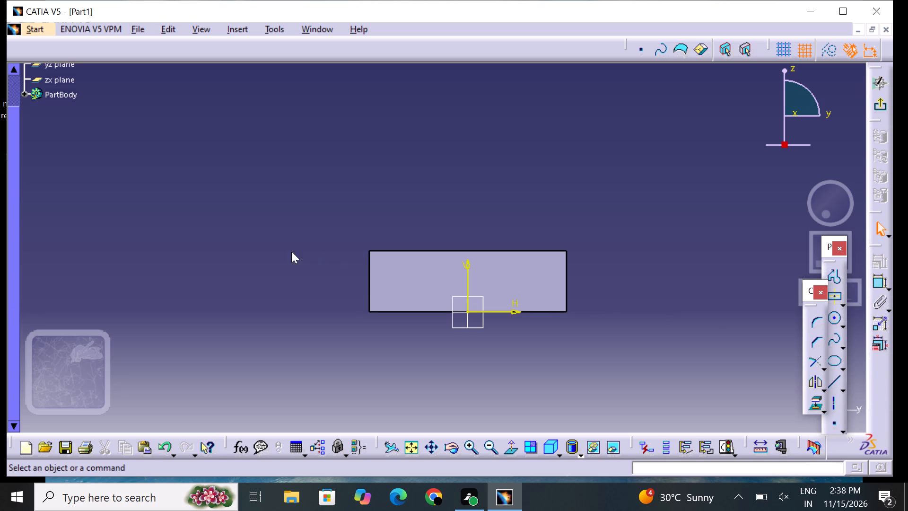
pyautogui.moveTo(291, 251); pyautogui.dragTo(113, 288)
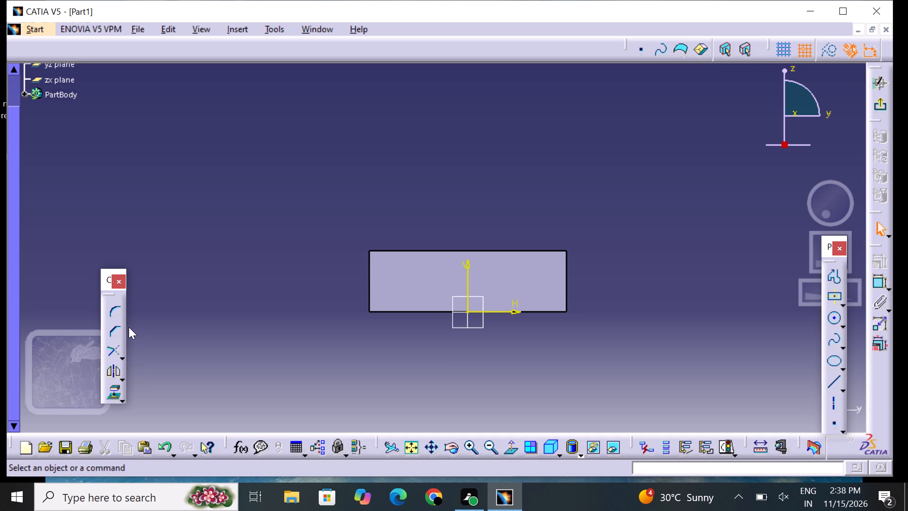
pyautogui.moveTo(111, 295); pyautogui.dragTo(88, 229)
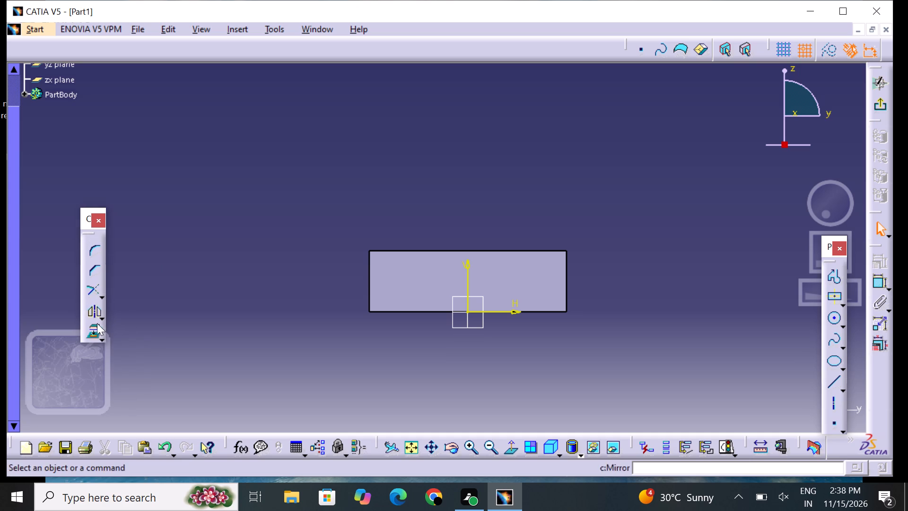
# Project the block's bottom corner on the positive-H side onto the sketch plane as a point.
pyautogui.click(93, 336)
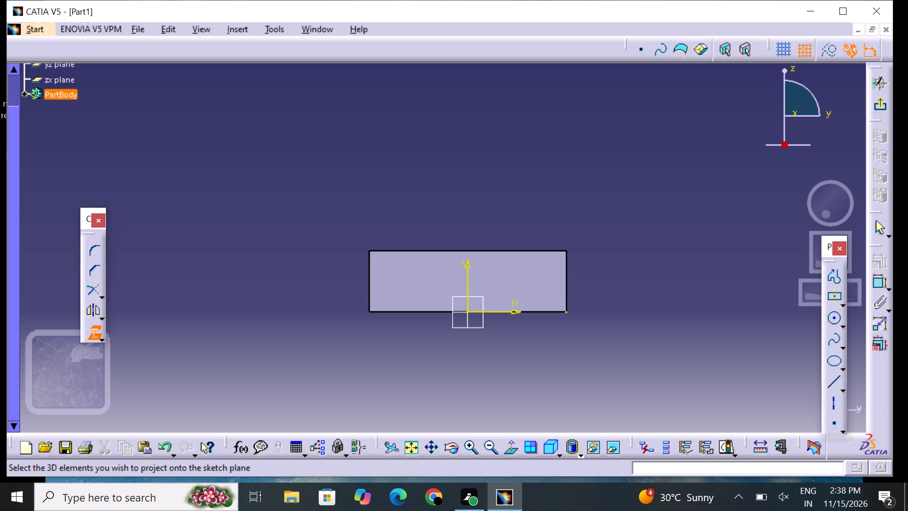
pyautogui.click(565, 310)
pyautogui.click(605, 327)
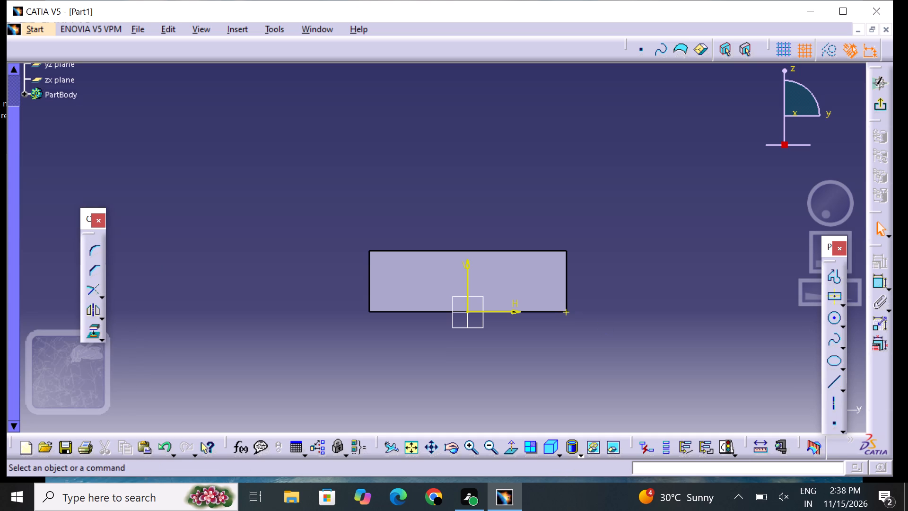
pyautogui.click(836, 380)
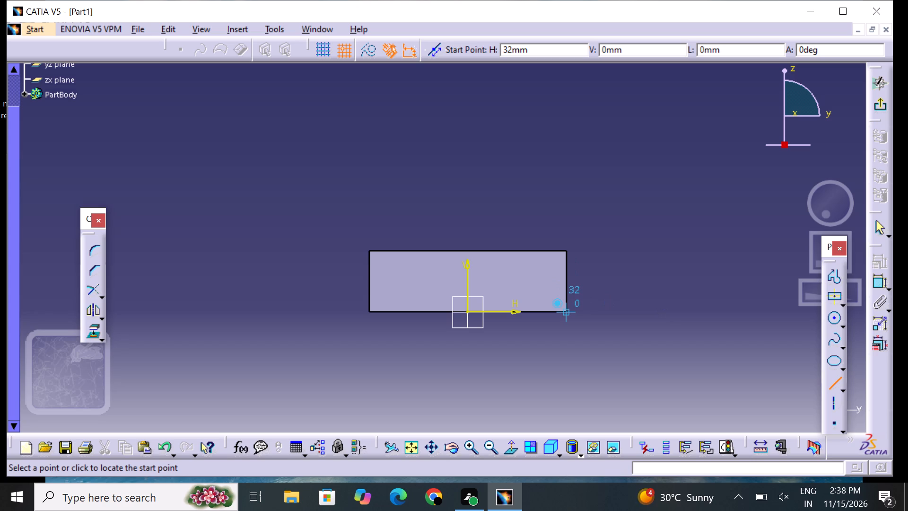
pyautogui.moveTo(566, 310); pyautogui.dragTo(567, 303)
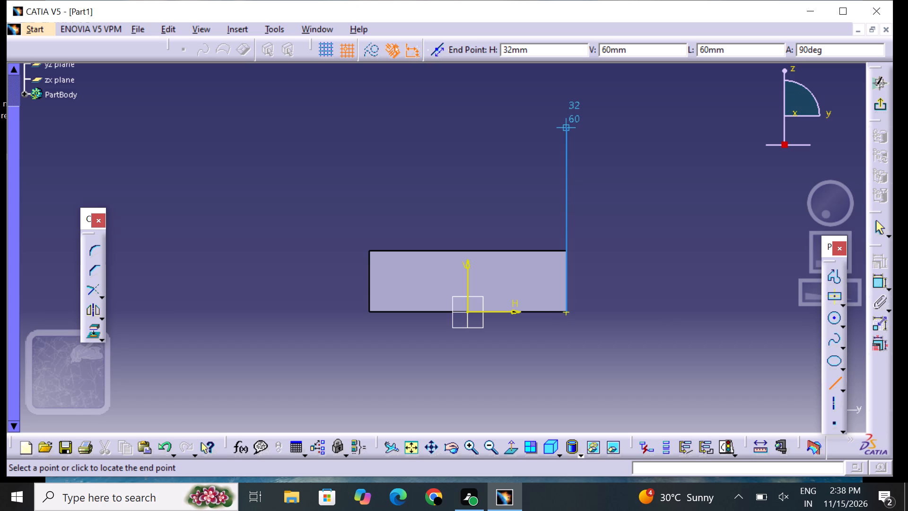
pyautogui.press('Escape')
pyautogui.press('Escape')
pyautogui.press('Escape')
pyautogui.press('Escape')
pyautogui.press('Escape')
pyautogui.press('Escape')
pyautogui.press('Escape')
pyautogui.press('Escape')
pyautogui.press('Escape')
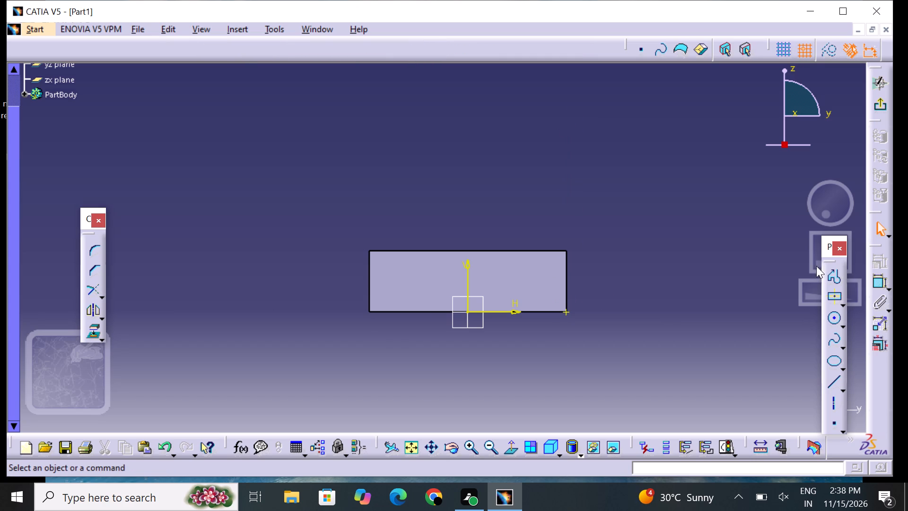
# Sketch a profile from the projected corner point: a 60 mm vertical line upward, continued by a slanted line to H 50 mm, V 50 mm.
pyautogui.click(832, 277)
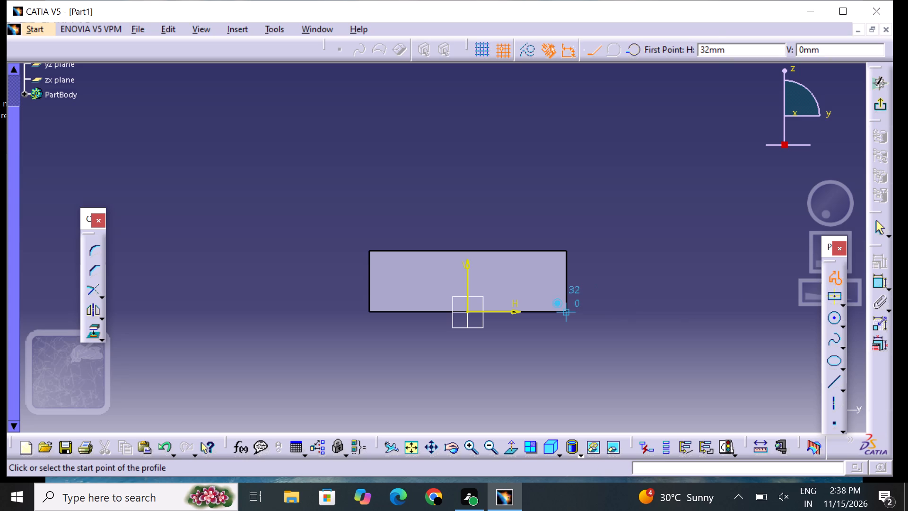
pyautogui.click(566, 312)
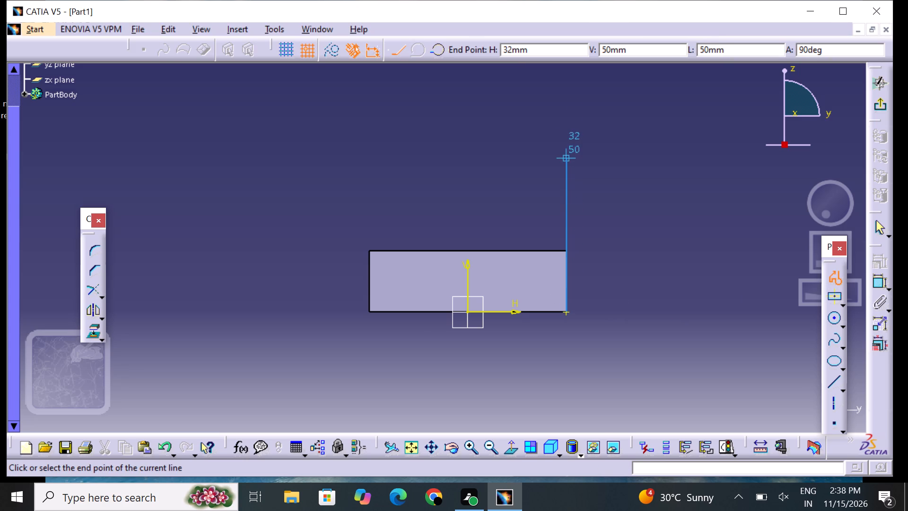
pyautogui.click(562, 123)
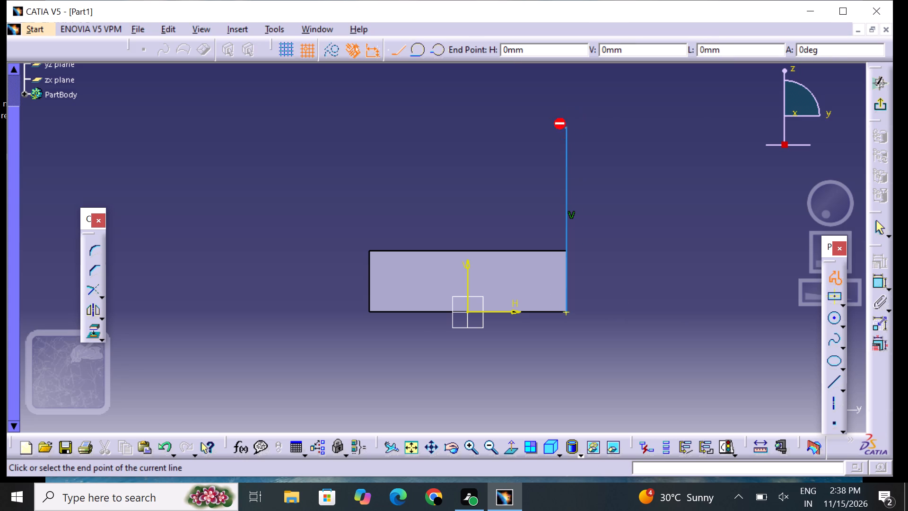
pyautogui.click(611, 167)
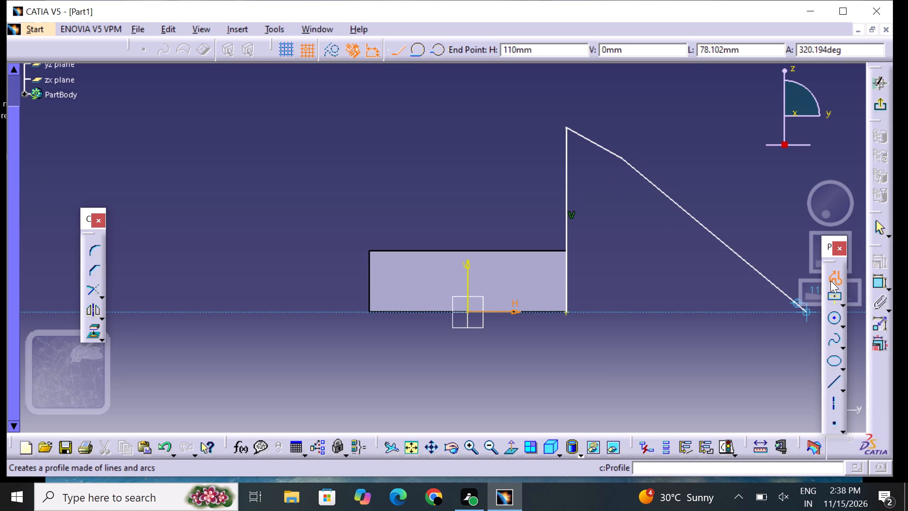
pyautogui.click(832, 279)
pyautogui.doubleClick(725, 297)
pyautogui.moveTo(667, 255); pyautogui.dragTo(667, 256, button='middle')
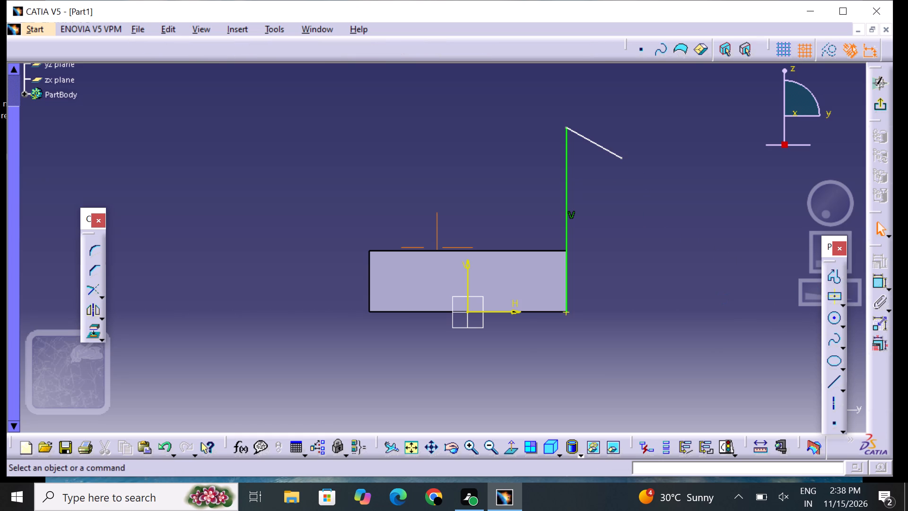
pyautogui.moveTo(667, 256); pyautogui.dragTo(645, 271, button='middle')
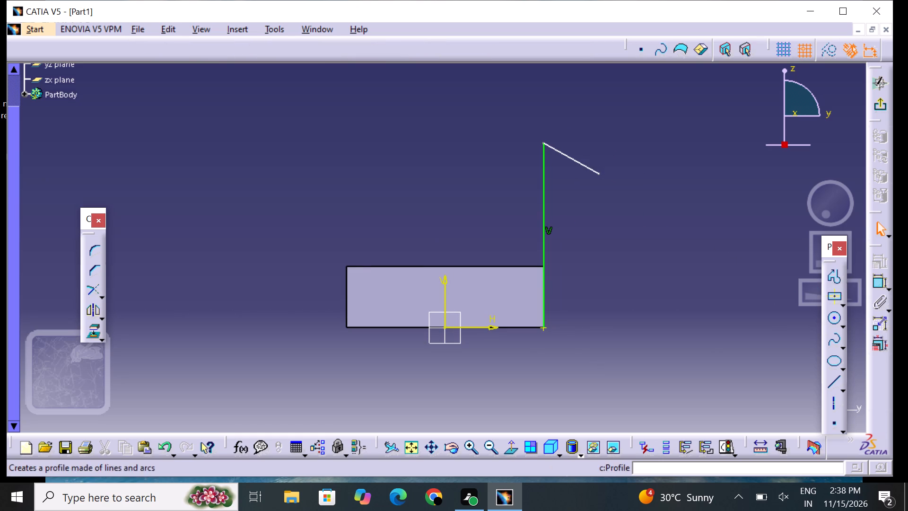
# Convert the 60 mm vertical line and the slanted line into construction elements.
pyautogui.click(542, 228)
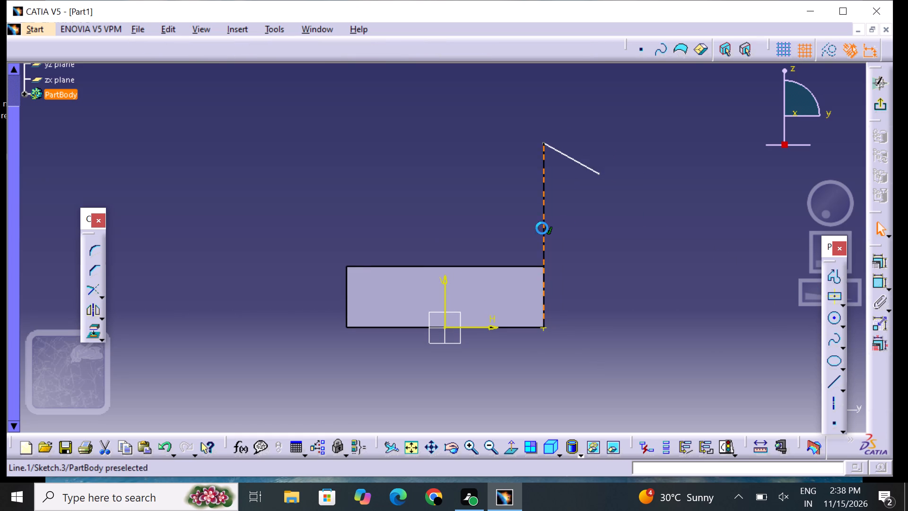
pyautogui.click(828, 52)
pyautogui.click(689, 290)
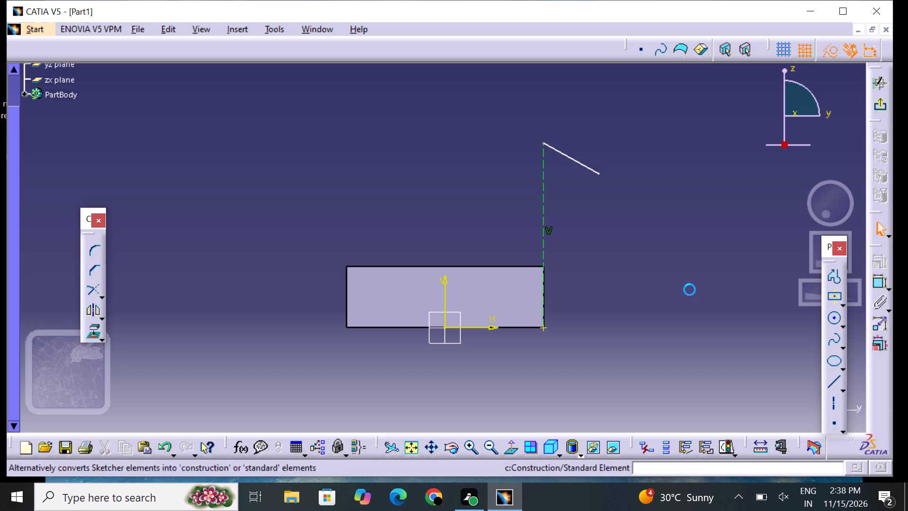
pyautogui.click(831, 53)
pyautogui.click(731, 291)
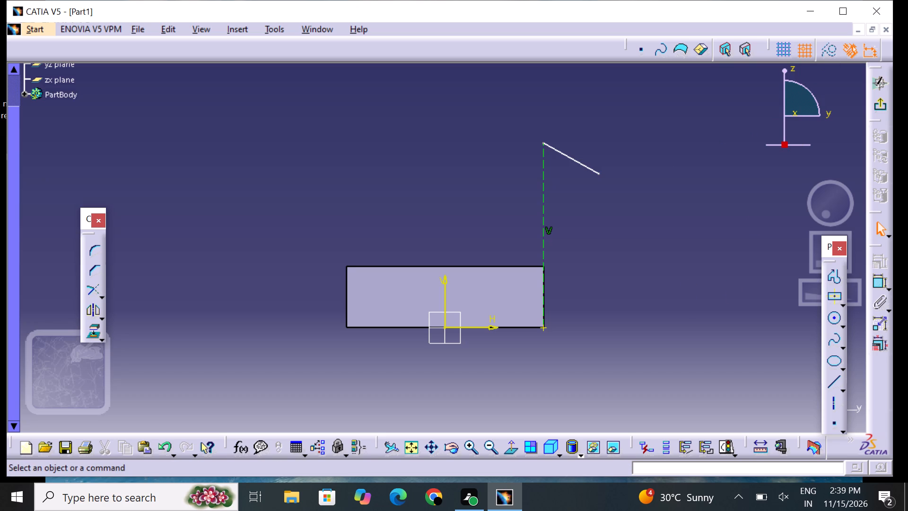
pyautogui.click(594, 169)
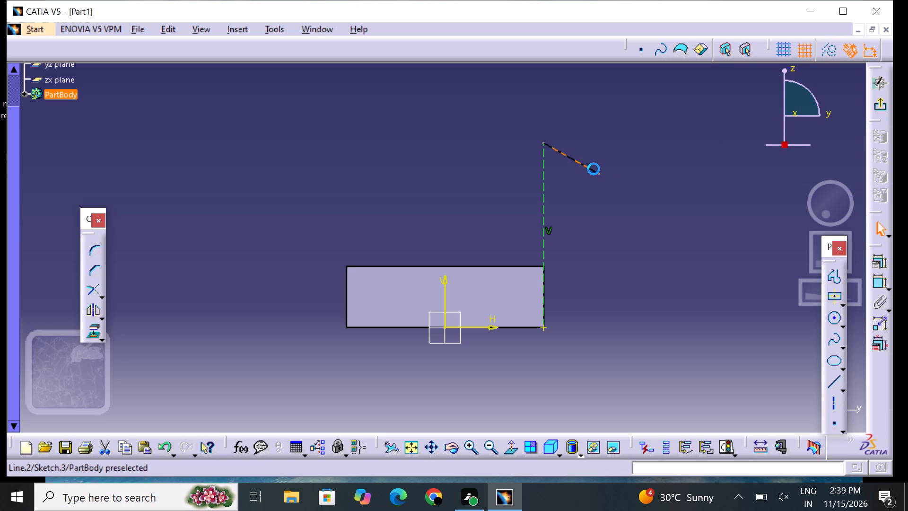
pyautogui.click(826, 51)
pyautogui.click(716, 226)
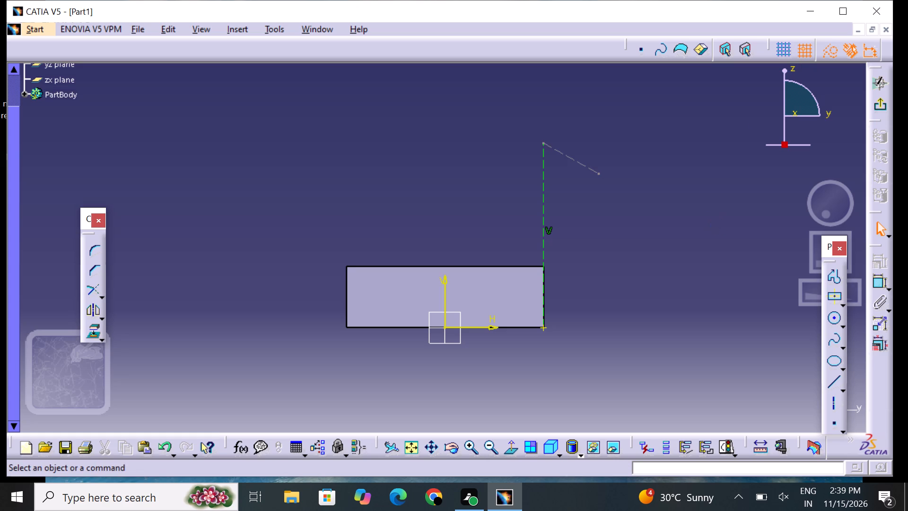
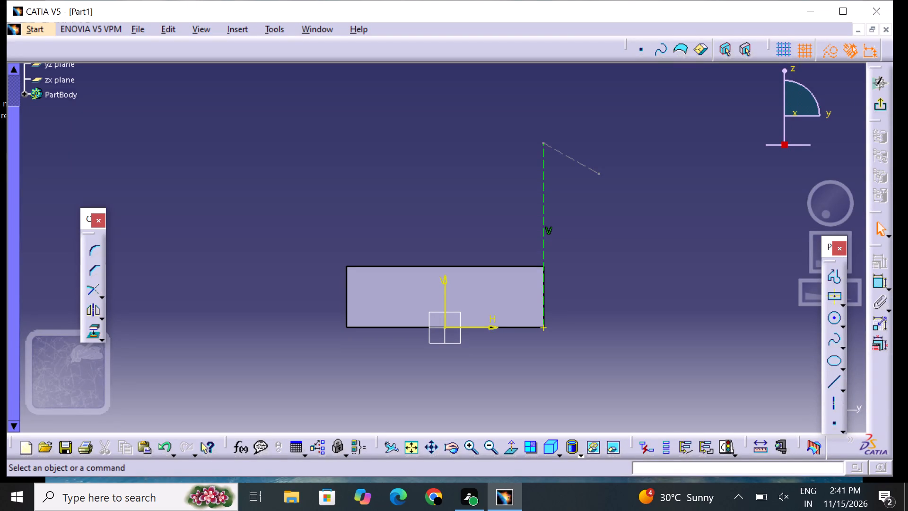
# Dimension the length of the vertical construction line from the projected corner point and set it to 146 mm.
pyautogui.click(881, 280)
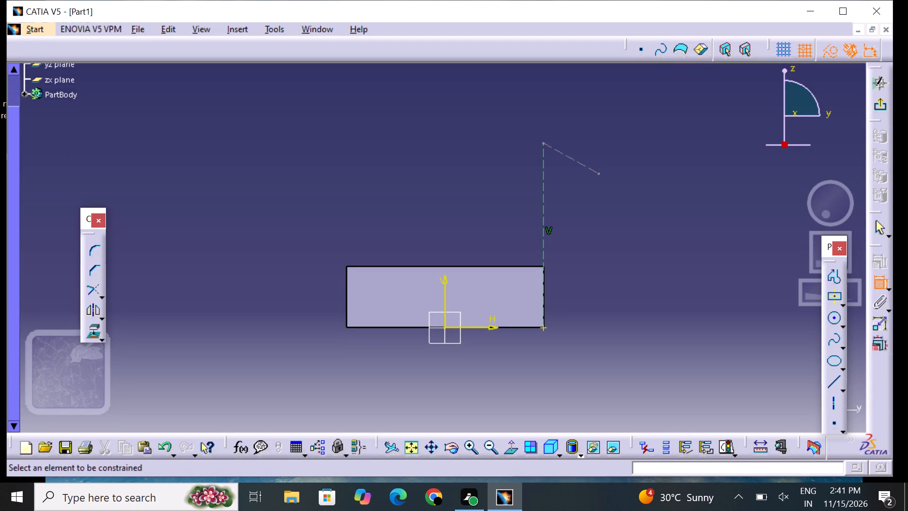
pyautogui.click(542, 235)
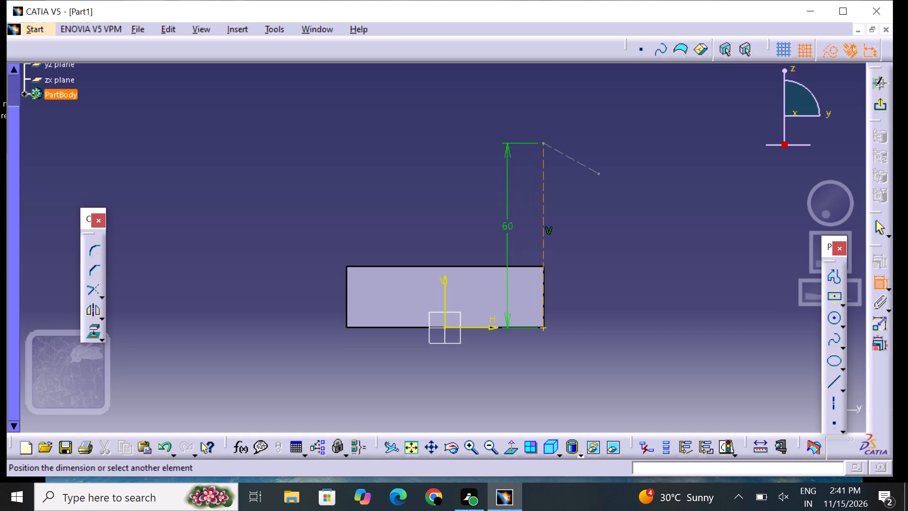
pyautogui.click(506, 229)
pyautogui.doubleClick(507, 227)
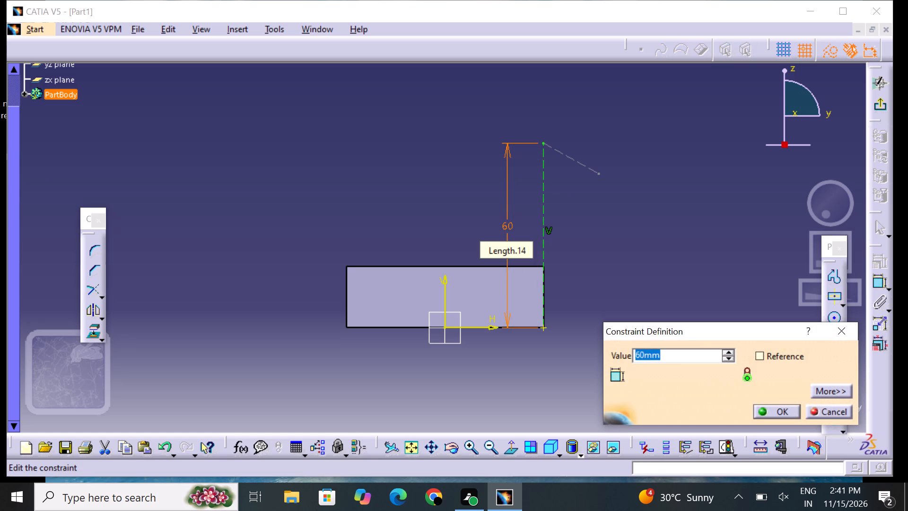
pyautogui.press('BackSpace')
pyautogui.write('146')
pyautogui.press('Return')
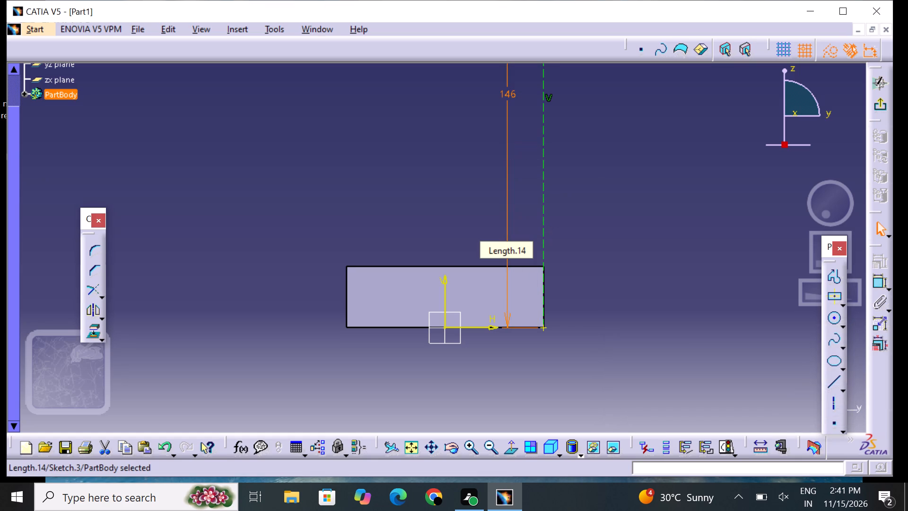
pyautogui.click(594, 244)
# Constrain the angle between the vertical and slanted construction lines and set it to 45 degrees.
pyautogui.moveTo(617, 228); pyautogui.dragTo(629, 295, button='middle')
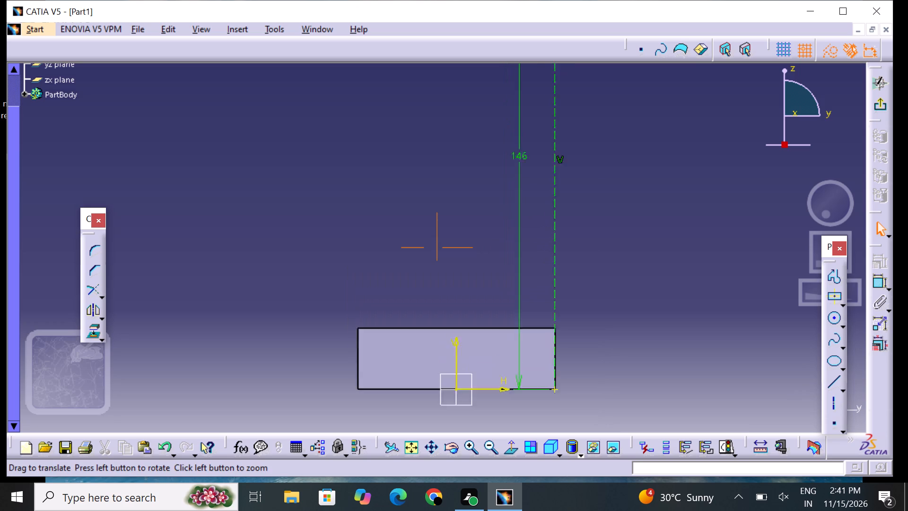
pyautogui.moveTo(629, 295); pyautogui.dragTo(631, 343, button='middle')
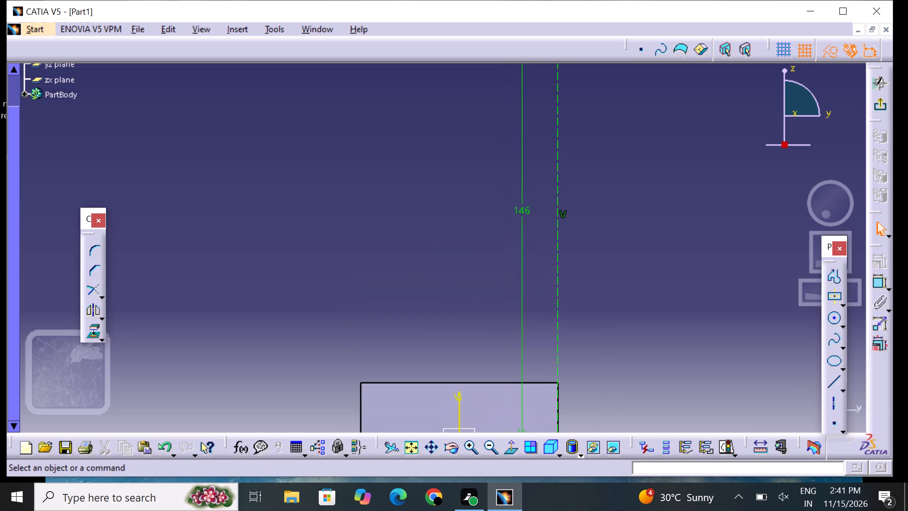
pyautogui.moveTo(638, 341); pyautogui.dragTo(608, 409, button='middle')
pyautogui.moveTo(631, 276); pyautogui.dragTo(641, 320, button='middle')
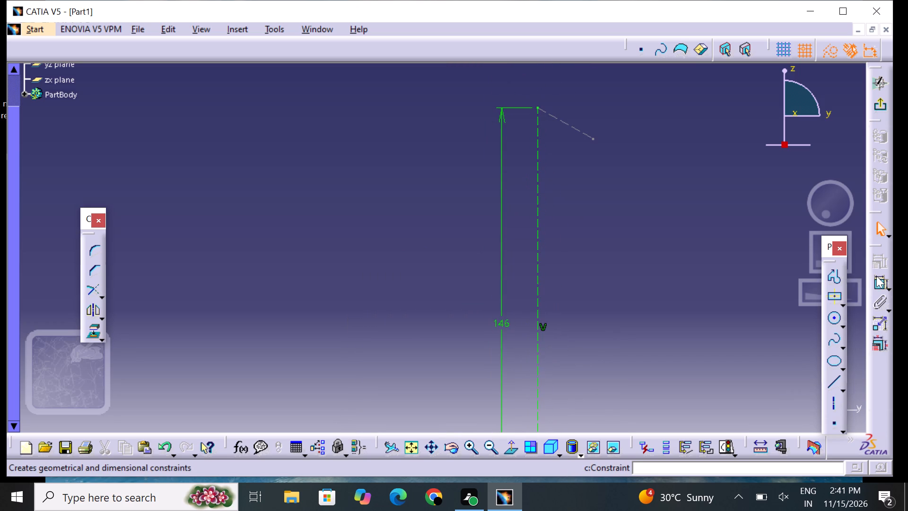
pyautogui.moveTo(875, 280); pyautogui.dragTo(880, 283)
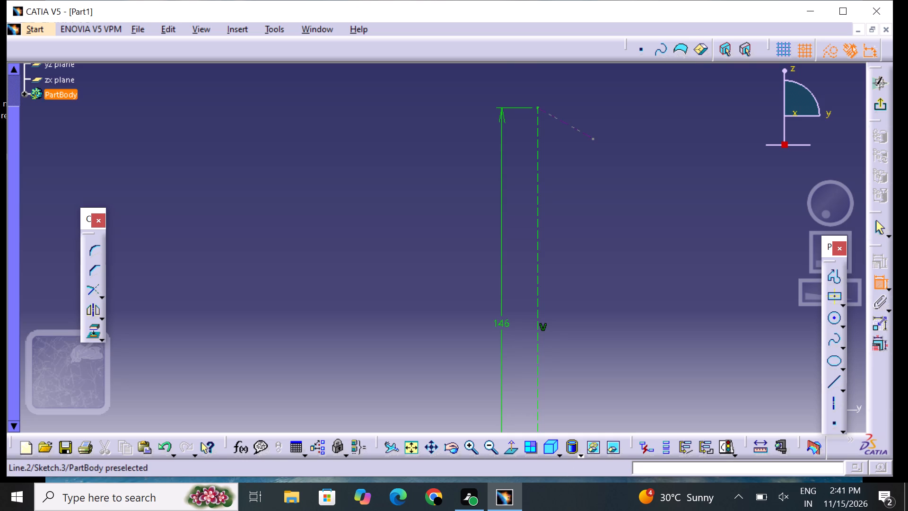
pyautogui.click(586, 133)
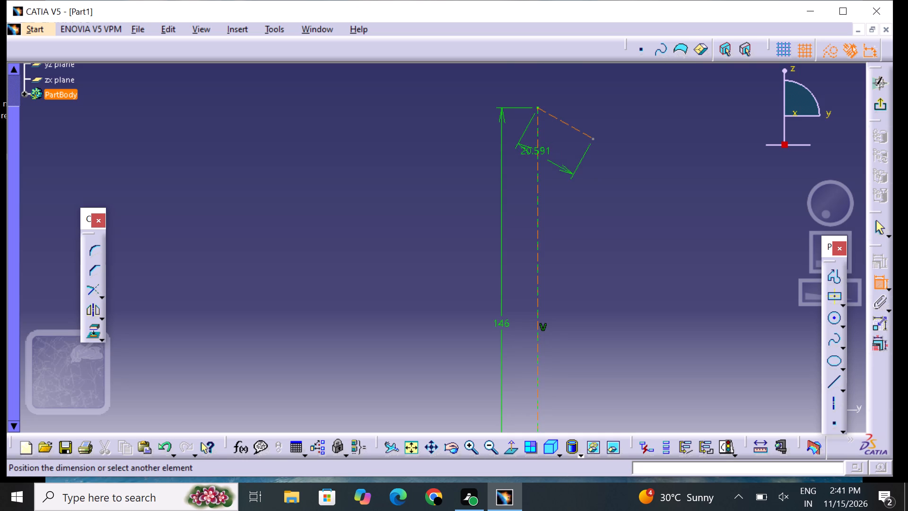
pyautogui.click(536, 159)
pyautogui.click(569, 169)
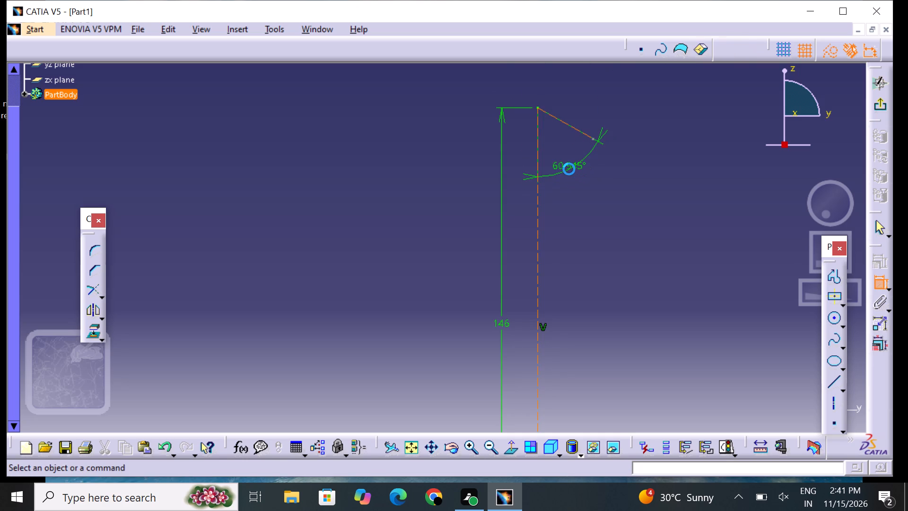
pyautogui.doubleClick(569, 167)
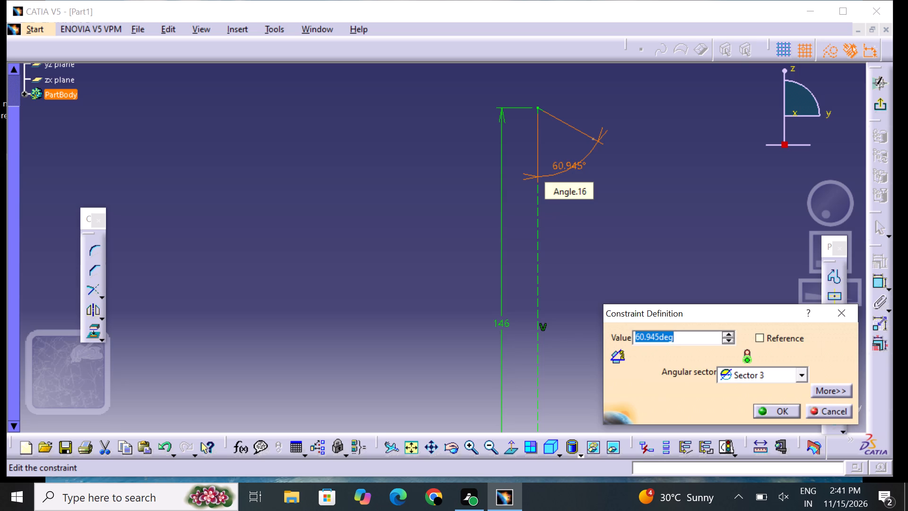
pyautogui.press('BackSpace')
pyautogui.write('45')
pyautogui.press('Return')
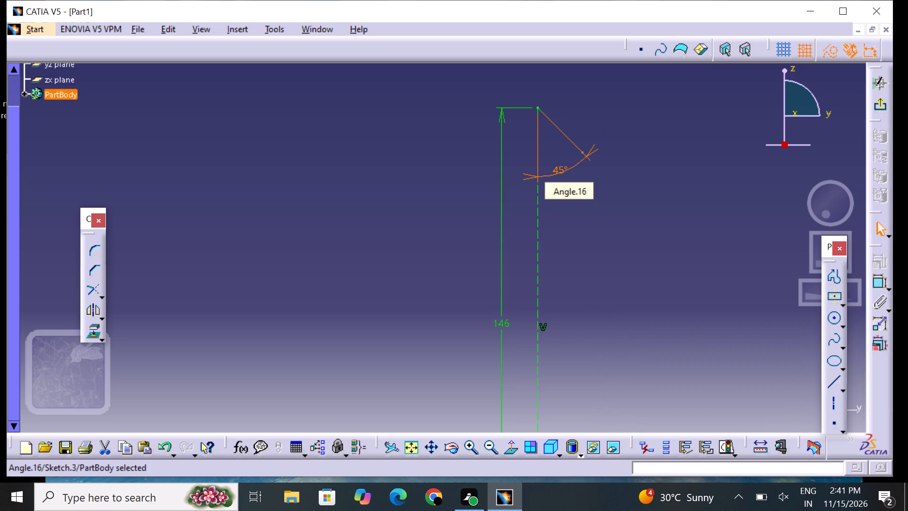
pyautogui.moveTo(568, 187); pyautogui.dragTo(568, 191)
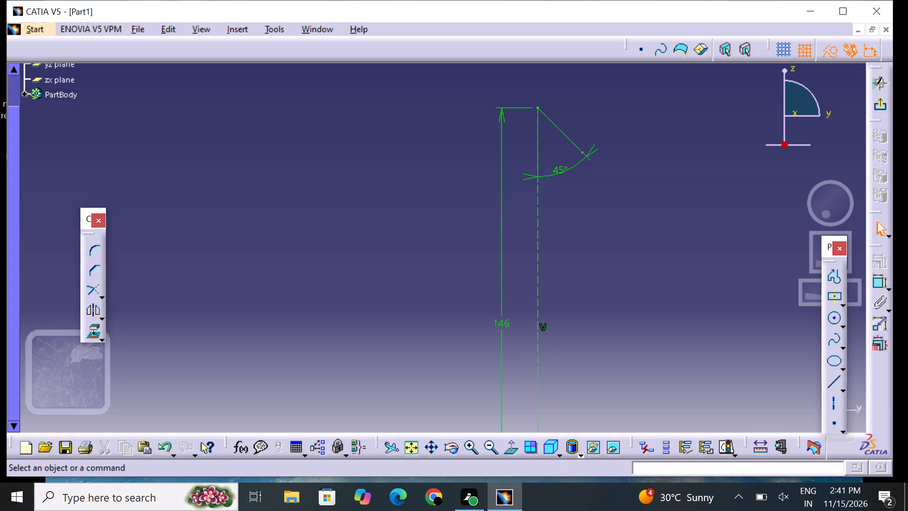
# Switch to standard geometry and sketch a line about 12 mm long from the slanted construction line's free end, perpendicular to it and rising outward.
pyautogui.click(831, 272)
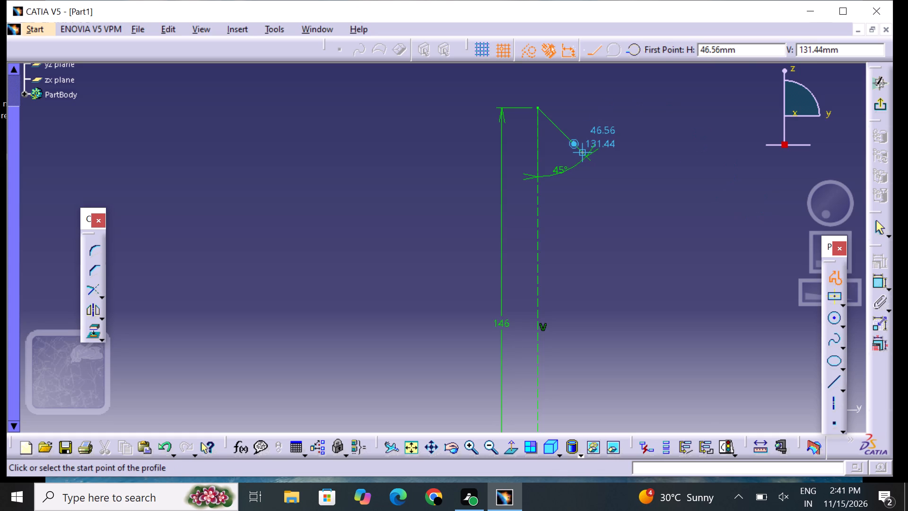
pyautogui.click(583, 148)
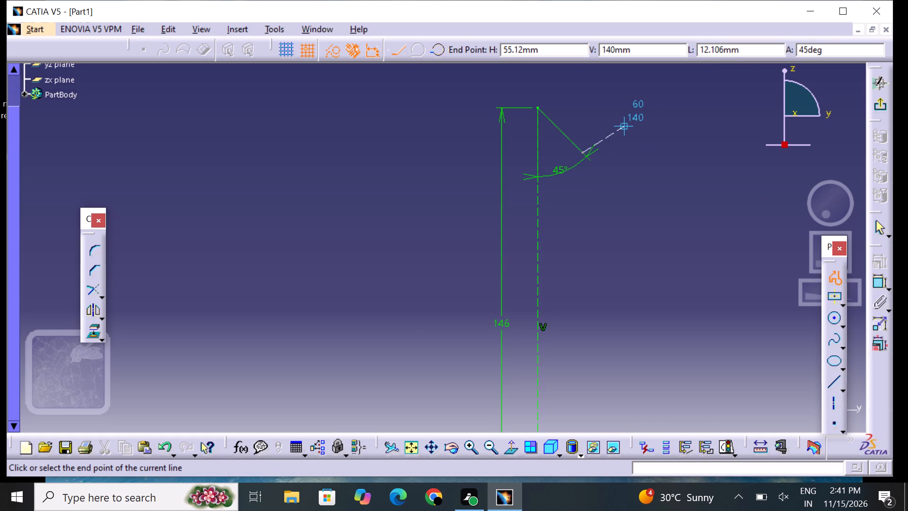
pyautogui.click(338, 53)
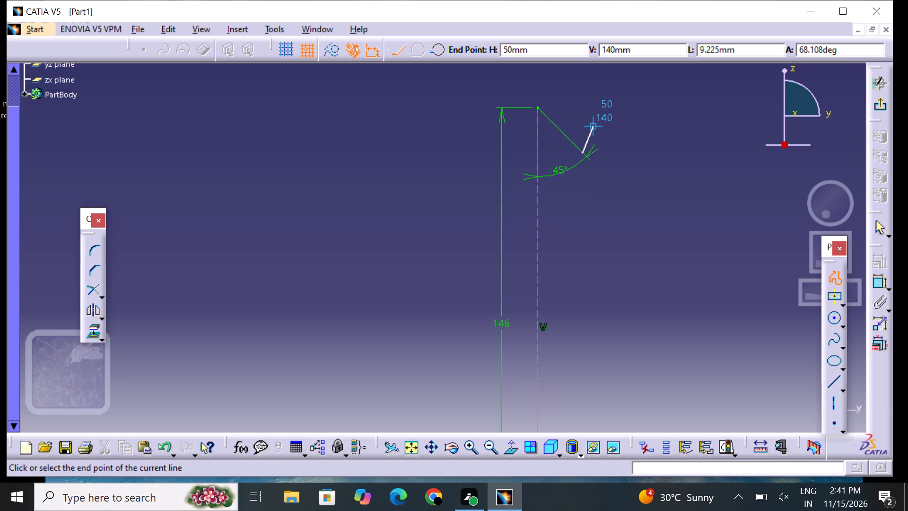
pyautogui.click(611, 124)
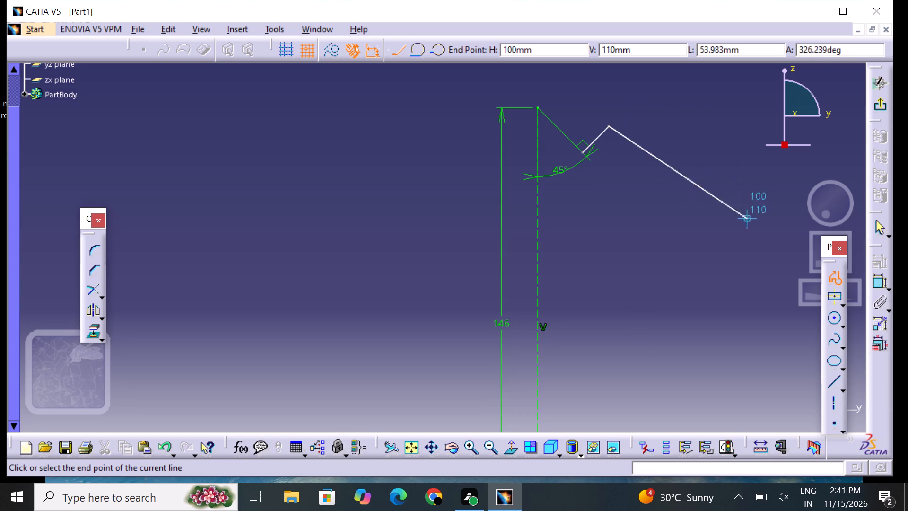
pyautogui.click(831, 271)
pyautogui.click(741, 245)
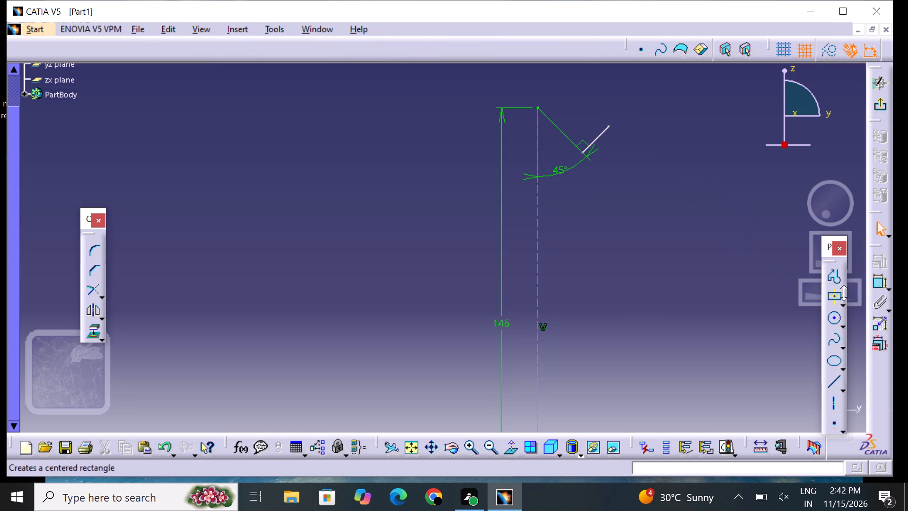
# Dimension the length of the new perpendicular line and set it to 32 mm.
pyautogui.click(875, 283)
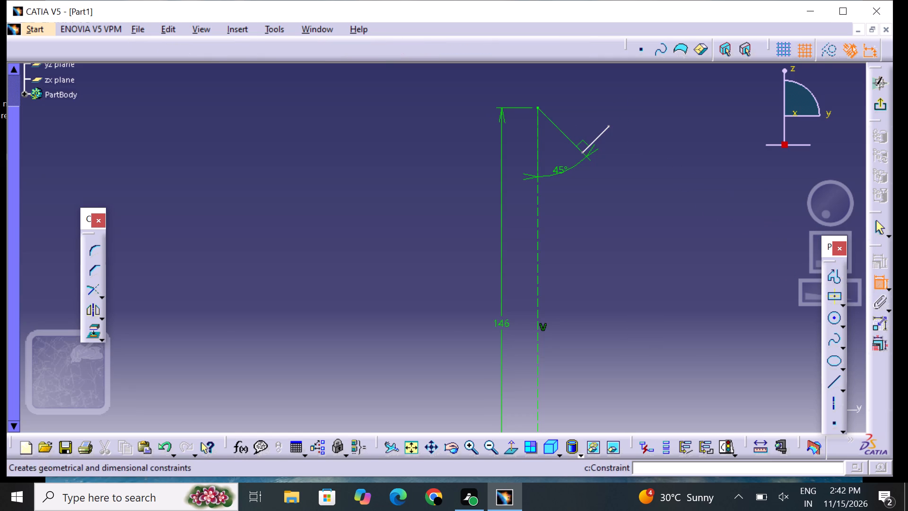
pyautogui.click(599, 137)
pyautogui.click(606, 154)
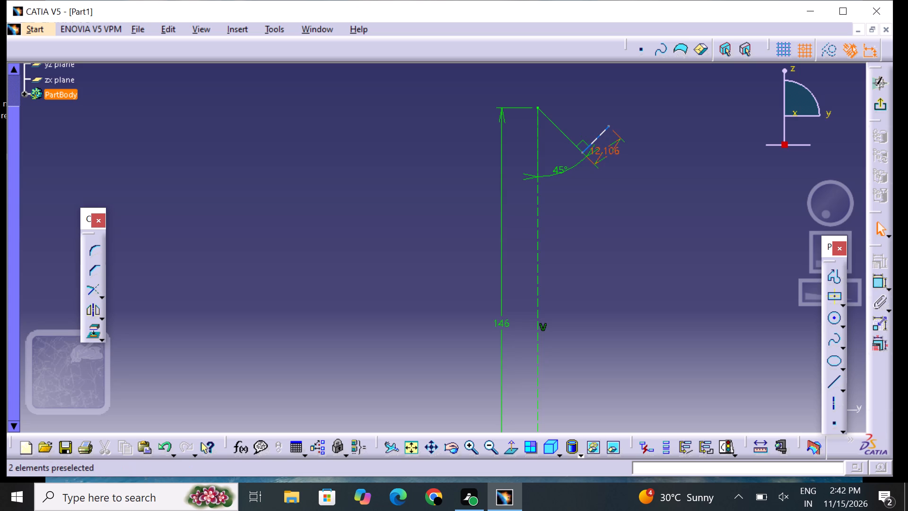
pyautogui.doubleClick(610, 152)
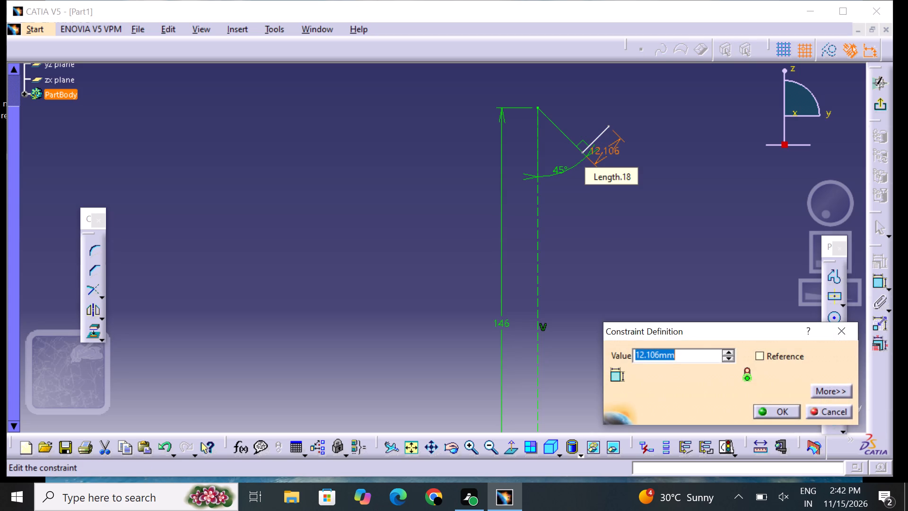
pyautogui.press('BackSpace')
pyautogui.write('32')
pyautogui.press('Return')
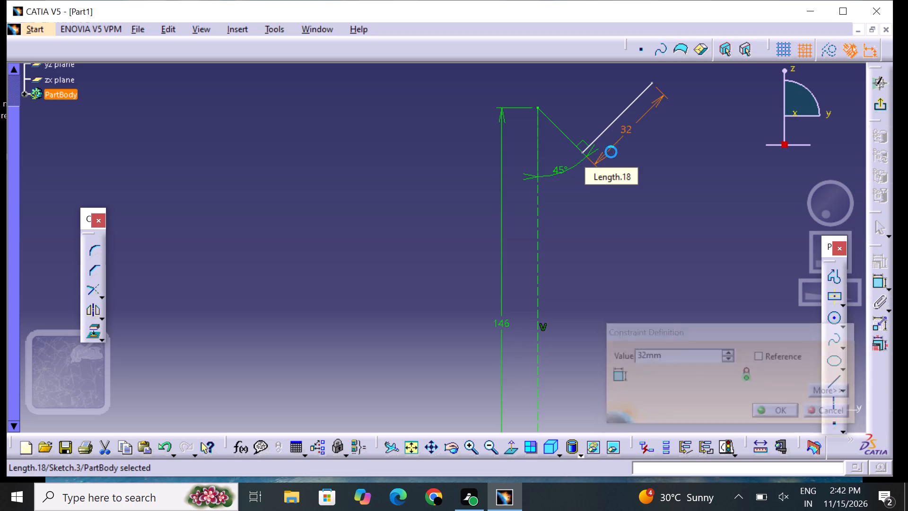
pyautogui.click(678, 220)
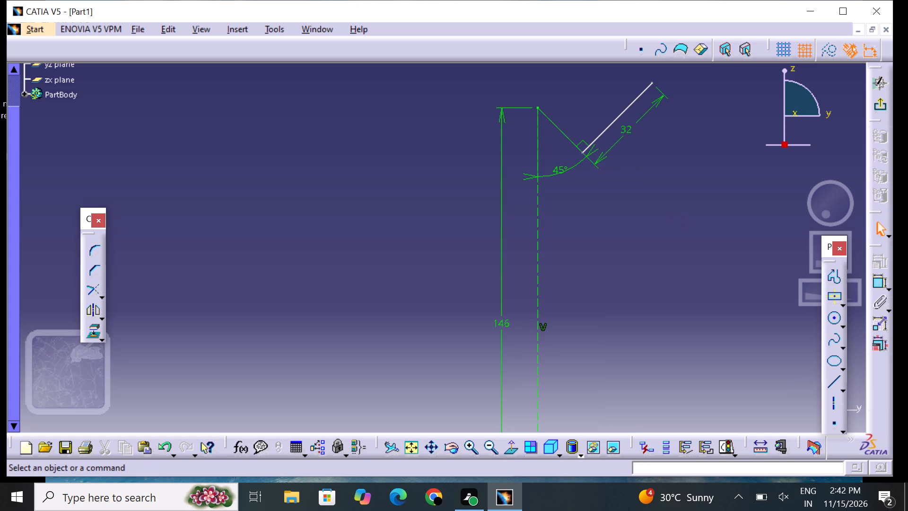
# Sketch a profile from the projected corner point: a vertical line about 117 mm up, continued at 45 degrees to the 32 mm line's lower end.
pyautogui.moveTo(632, 245); pyautogui.dragTo(648, 190, button='middle')
pyautogui.click(496, 451)
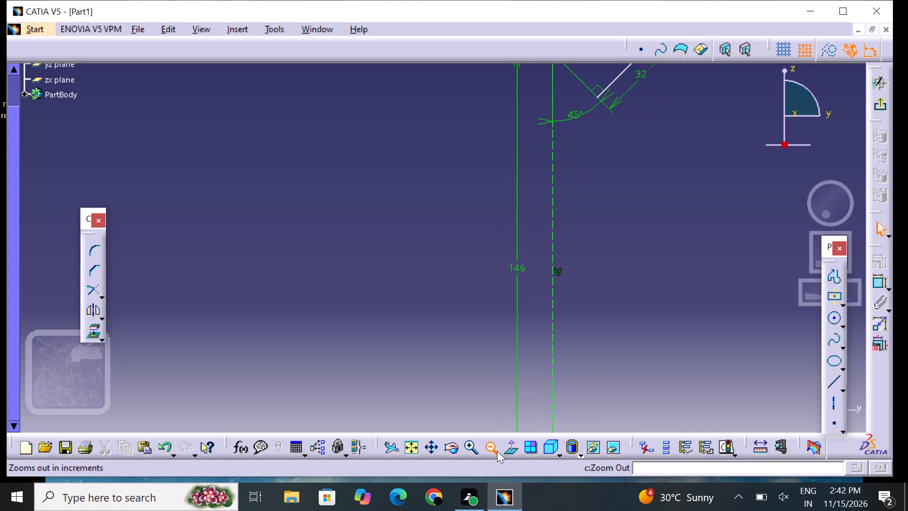
pyautogui.moveTo(661, 372); pyautogui.dragTo(661, 367, button='middle')
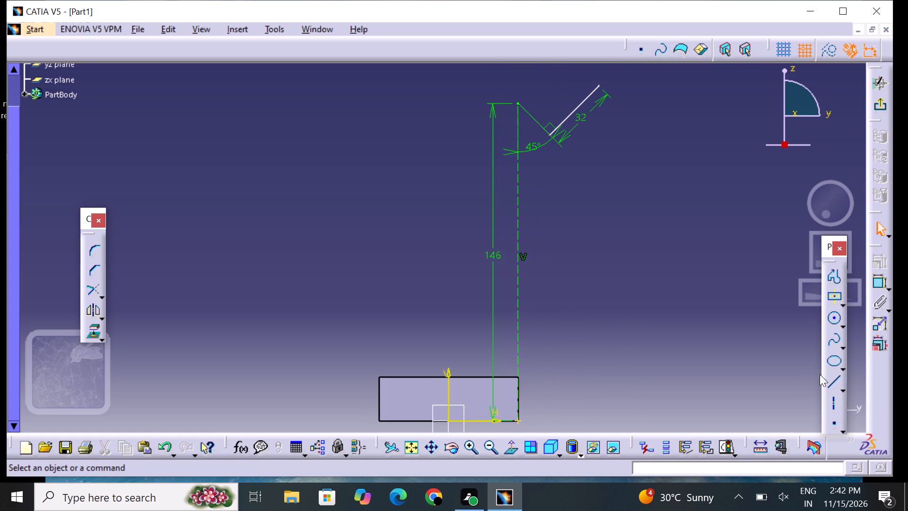
pyautogui.click(830, 275)
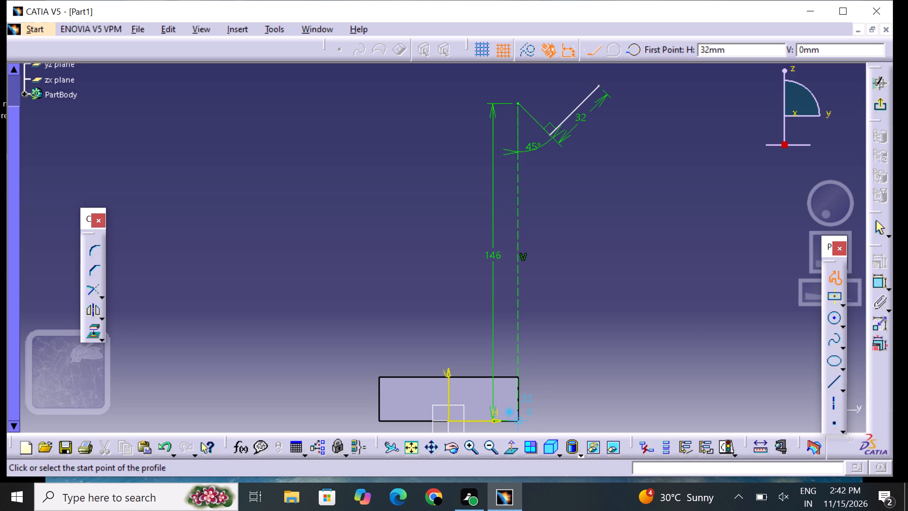
pyautogui.click(519, 420)
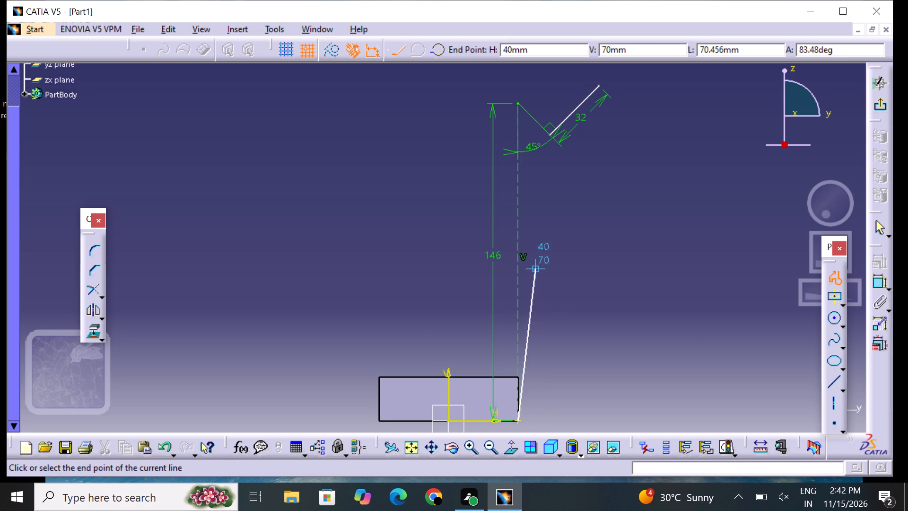
pyautogui.click(518, 166)
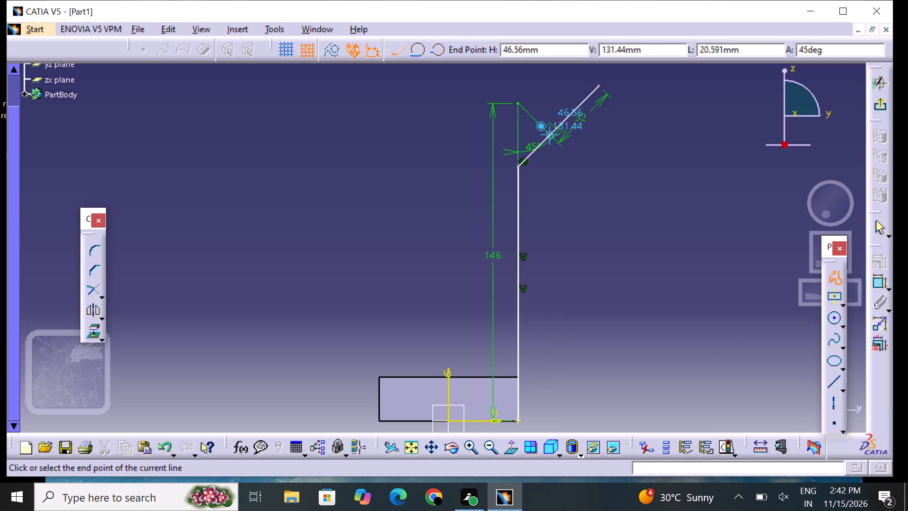
pyautogui.click(554, 135)
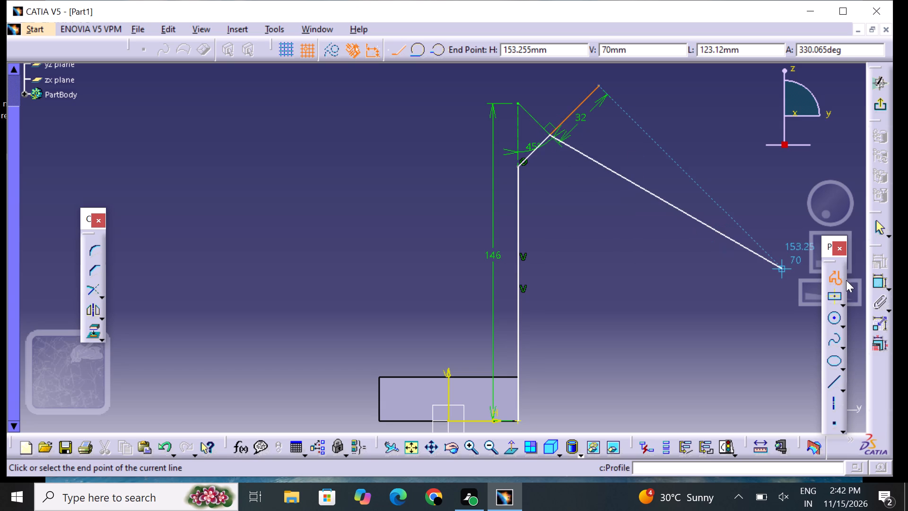
pyautogui.click(831, 274)
pyautogui.click(722, 268)
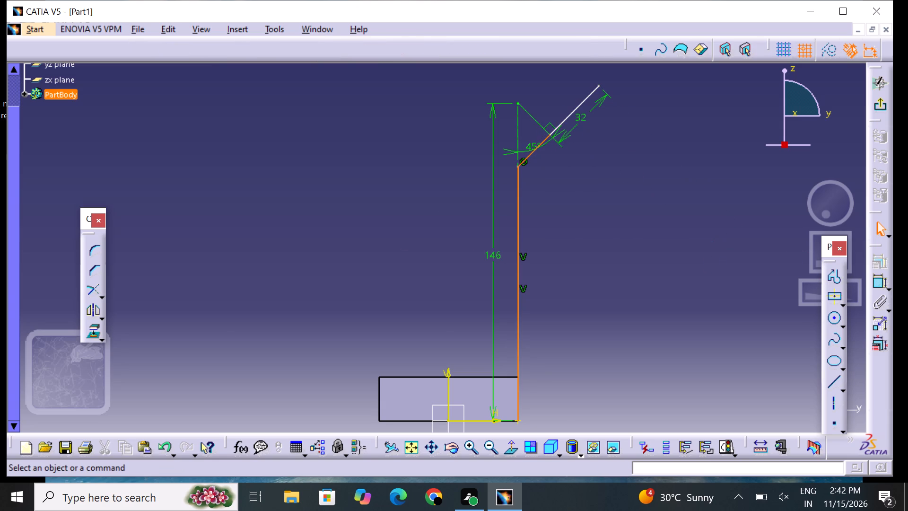
# Dimension the distance from the vertical construction line's top endpoint to the 32 mm inclined line and set it to 44 mm.
pyautogui.moveTo(691, 234); pyautogui.dragTo(689, 238, button='middle')
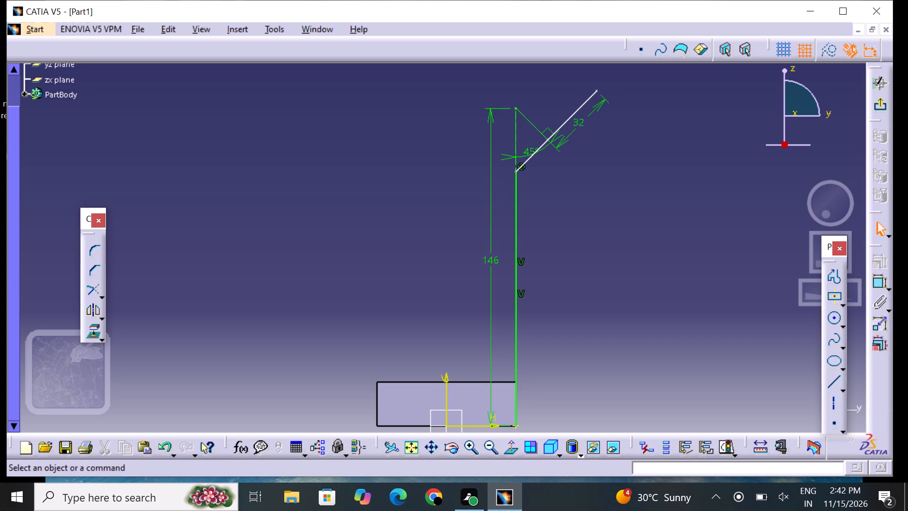
pyautogui.click(881, 284)
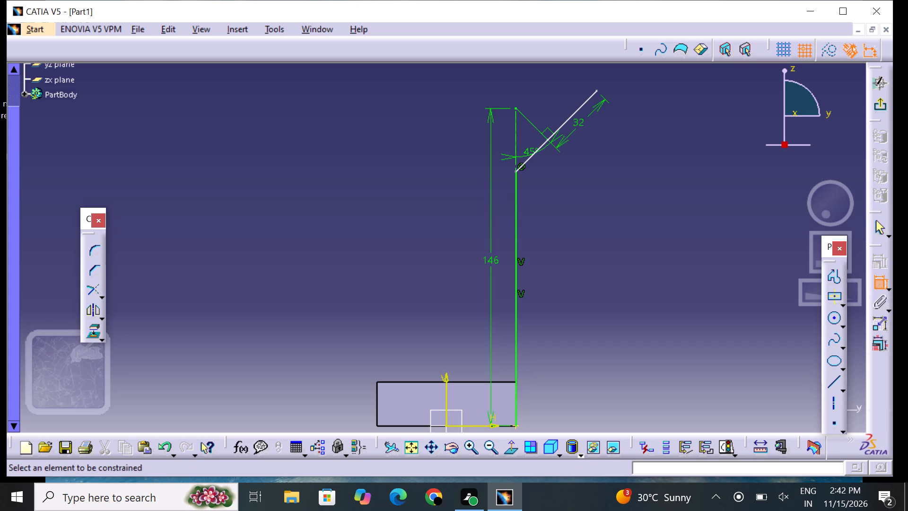
pyautogui.click(516, 108)
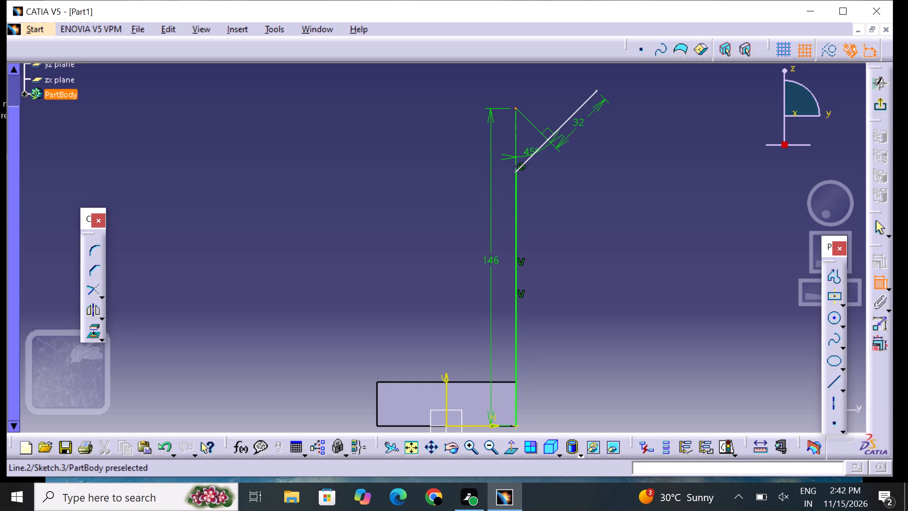
pyautogui.click(568, 123)
pyautogui.click(548, 113)
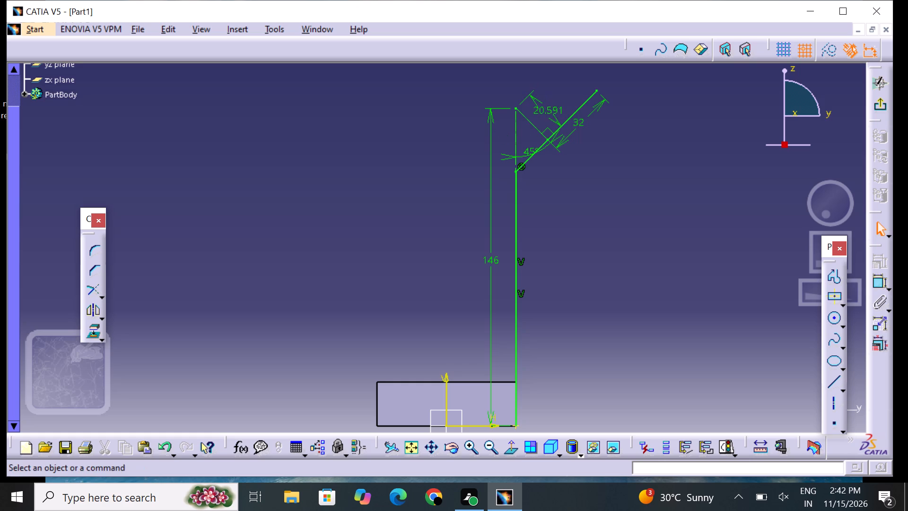
pyautogui.doubleClick(548, 112)
pyautogui.press('BackSpace')
pyautogui.write('44')
pyautogui.press('Return')
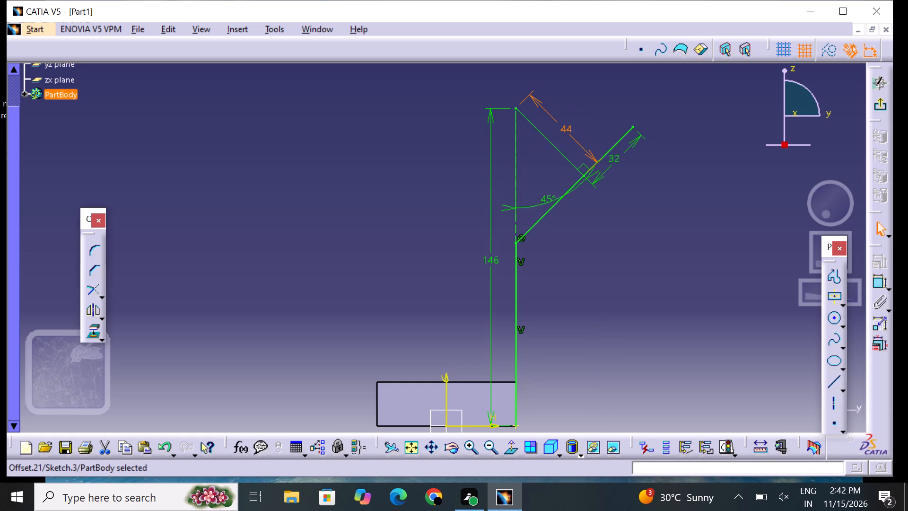
# Round the corner between the profile's vertical line and the 45-degree line, and set its radius to 15 mm.
pyautogui.click(619, 263)
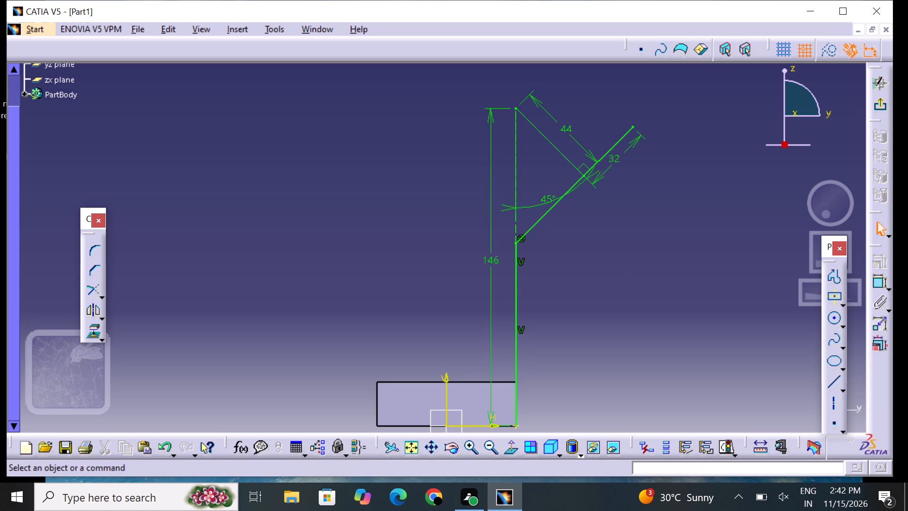
pyautogui.click(87, 246)
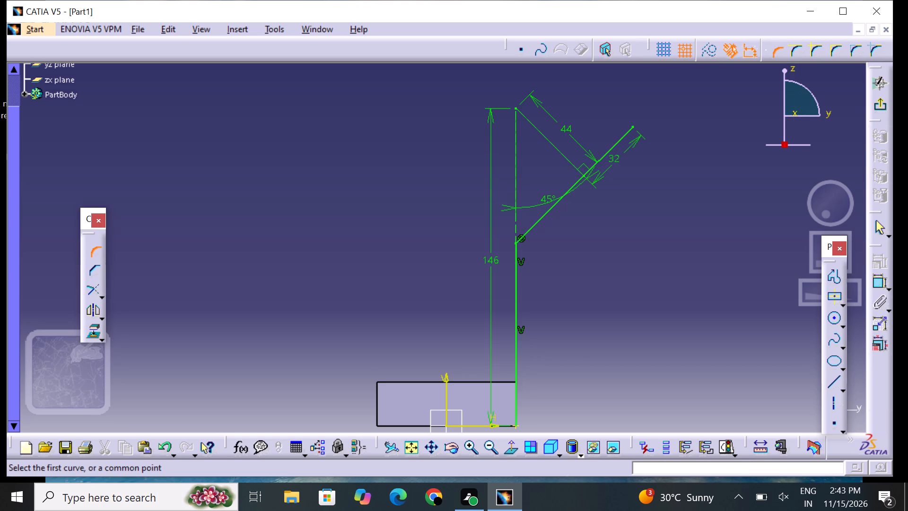
pyautogui.click(534, 225)
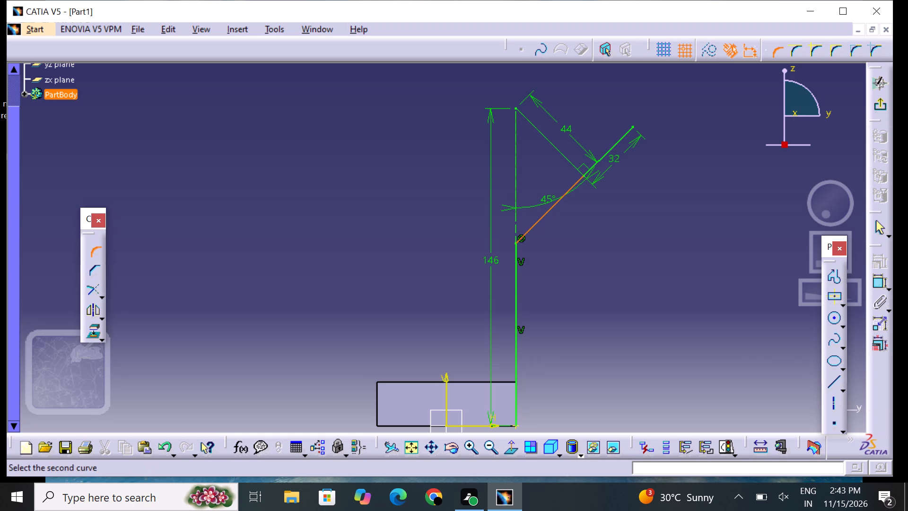
pyautogui.click(515, 260)
pyautogui.click(520, 248)
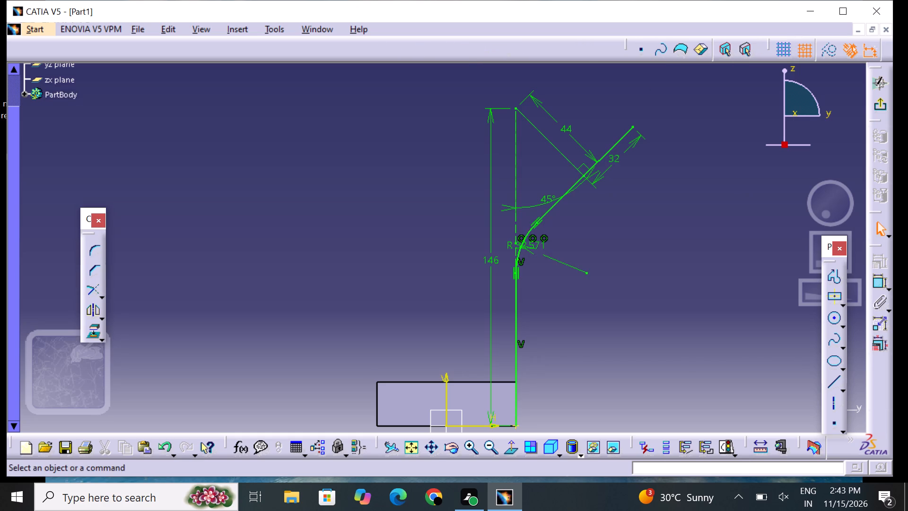
pyautogui.doubleClick(532, 247)
pyautogui.press('BackSpace')
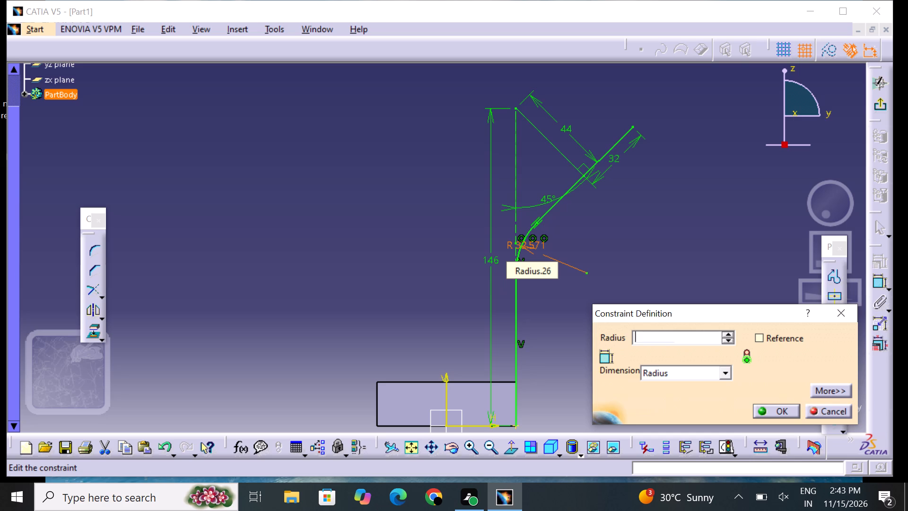
pyautogui.write('15')
pyautogui.press('Return')
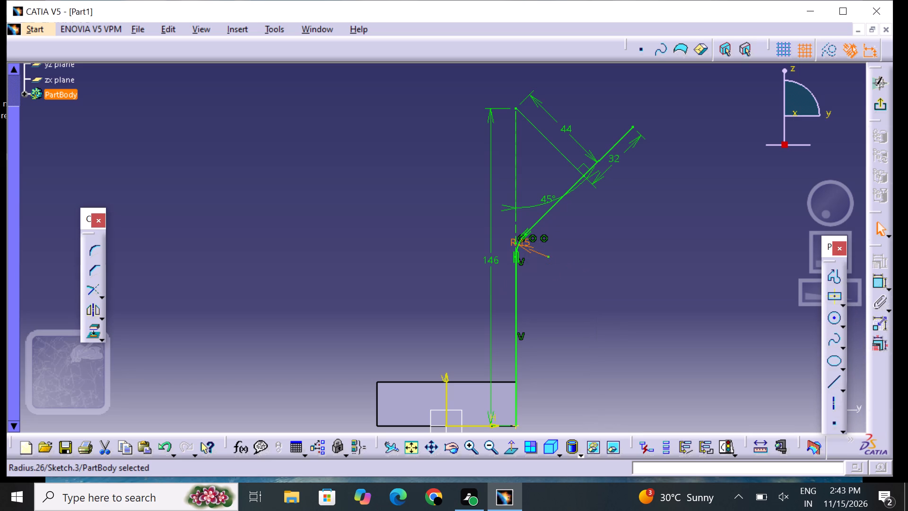
pyautogui.moveTo(568, 252); pyautogui.dragTo(574, 262)
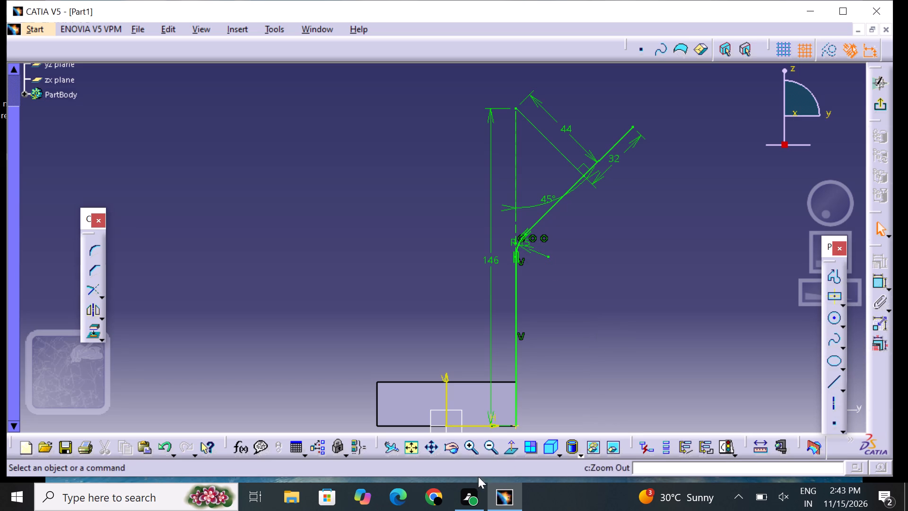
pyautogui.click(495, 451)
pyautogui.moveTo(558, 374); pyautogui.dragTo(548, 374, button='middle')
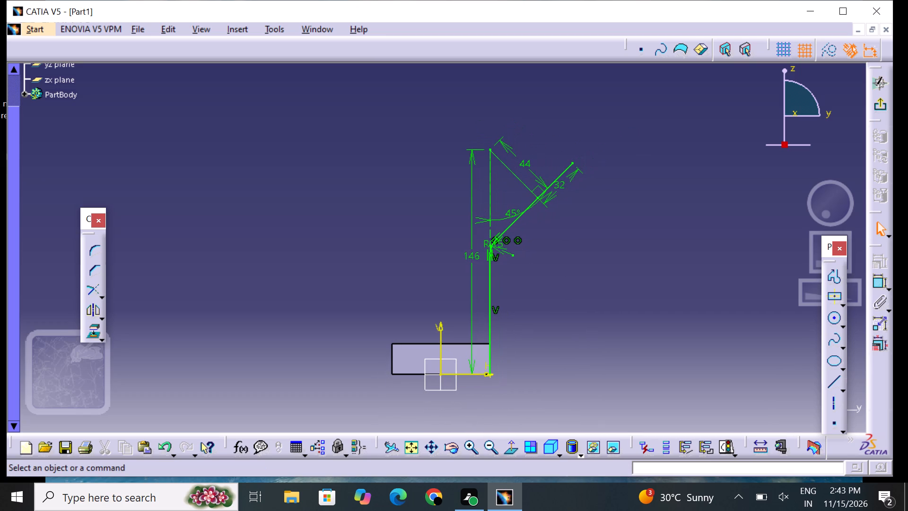
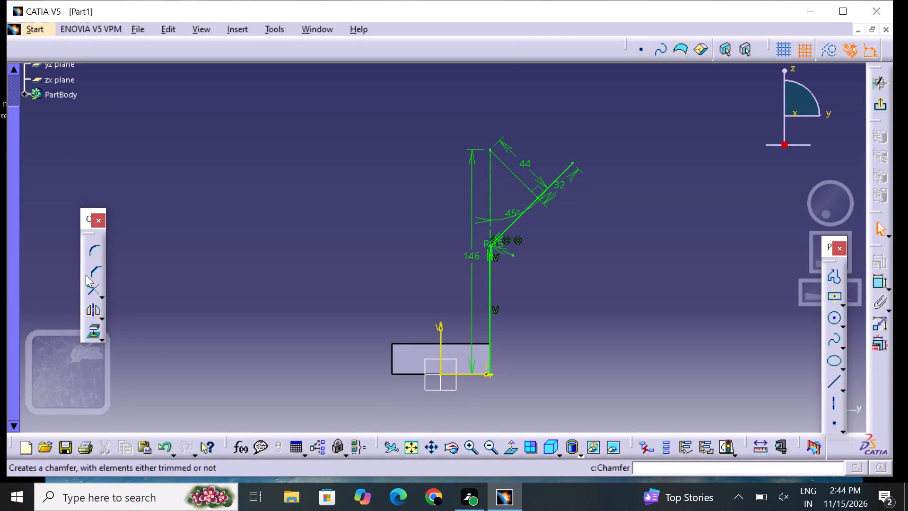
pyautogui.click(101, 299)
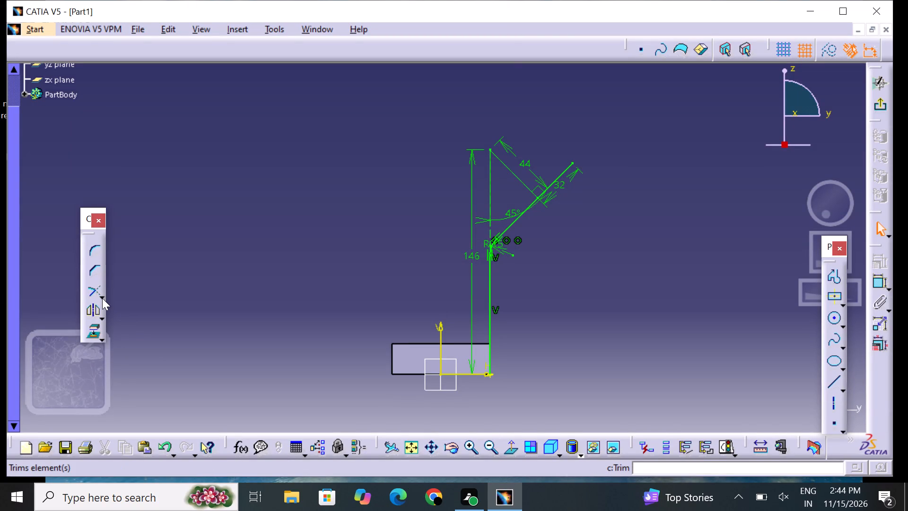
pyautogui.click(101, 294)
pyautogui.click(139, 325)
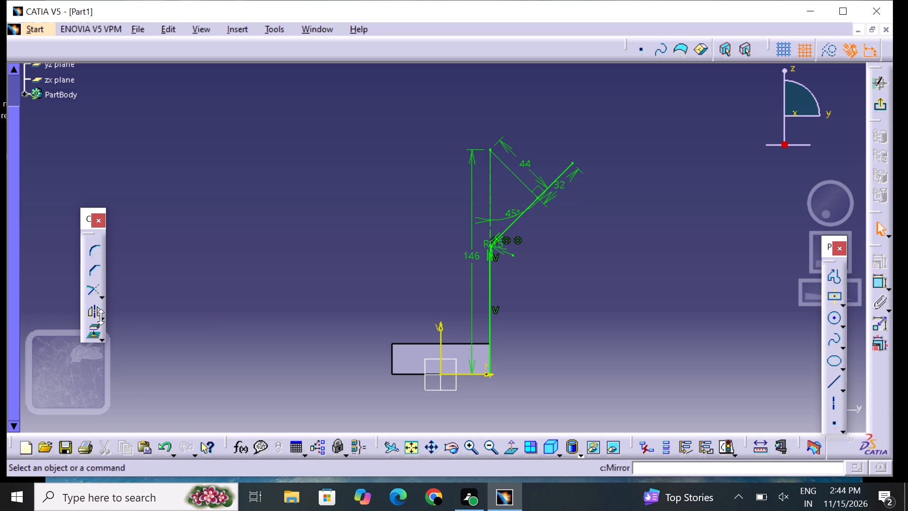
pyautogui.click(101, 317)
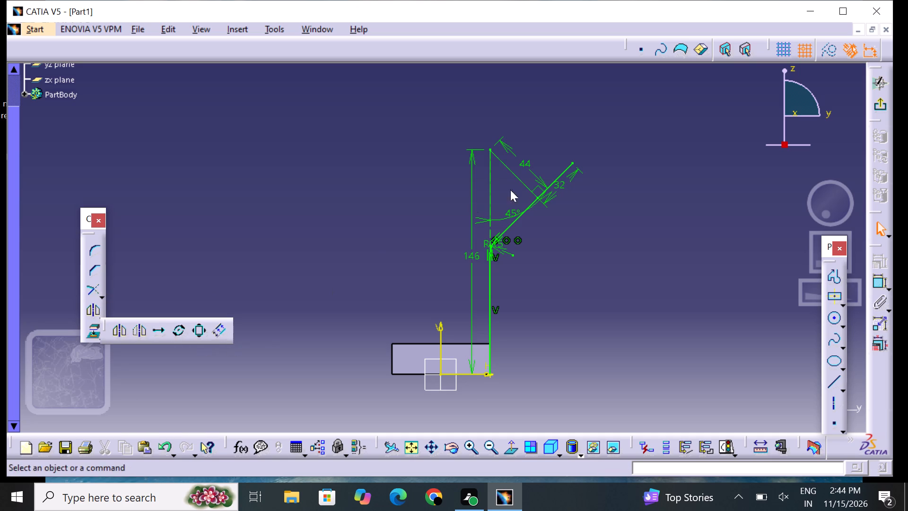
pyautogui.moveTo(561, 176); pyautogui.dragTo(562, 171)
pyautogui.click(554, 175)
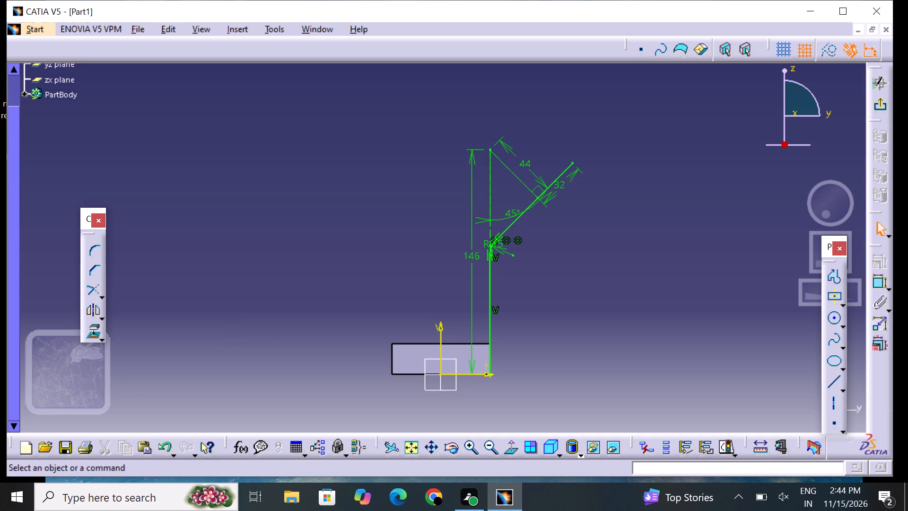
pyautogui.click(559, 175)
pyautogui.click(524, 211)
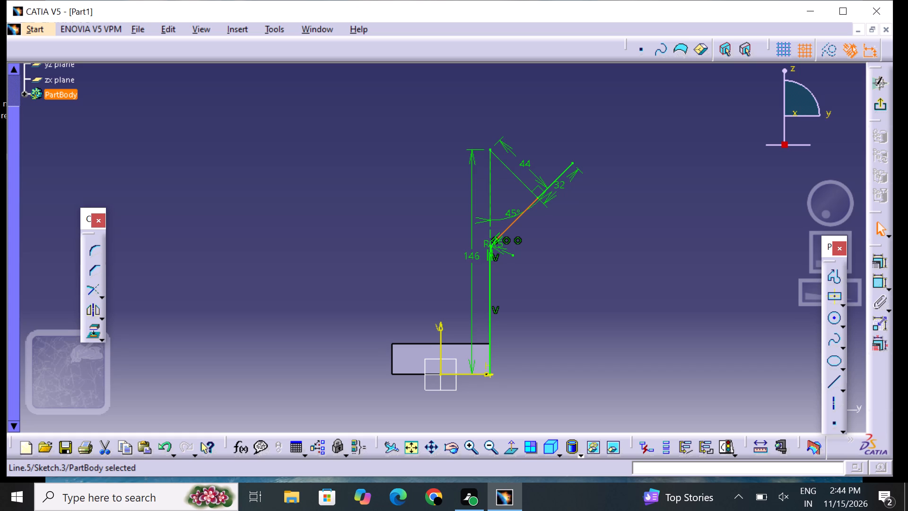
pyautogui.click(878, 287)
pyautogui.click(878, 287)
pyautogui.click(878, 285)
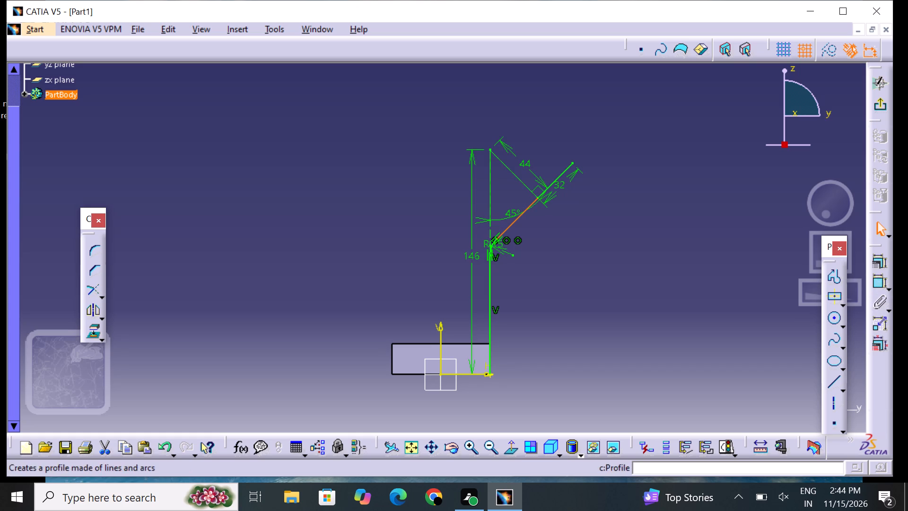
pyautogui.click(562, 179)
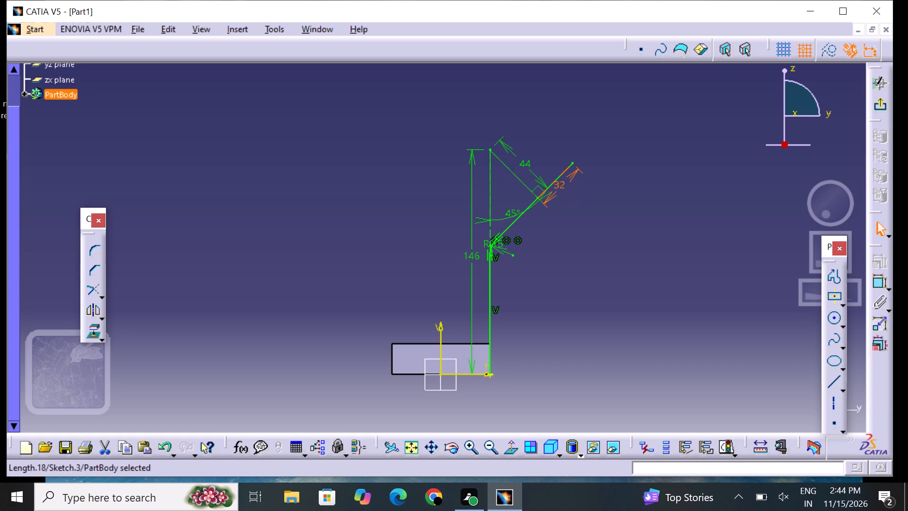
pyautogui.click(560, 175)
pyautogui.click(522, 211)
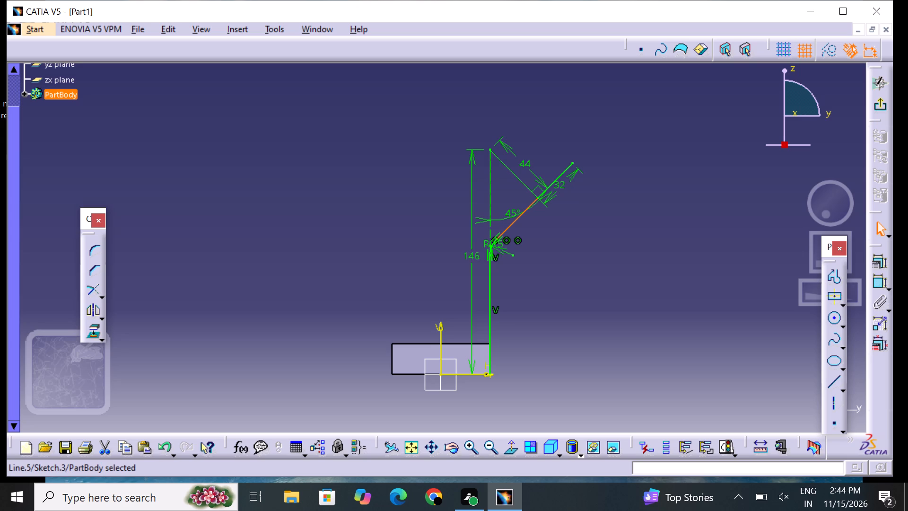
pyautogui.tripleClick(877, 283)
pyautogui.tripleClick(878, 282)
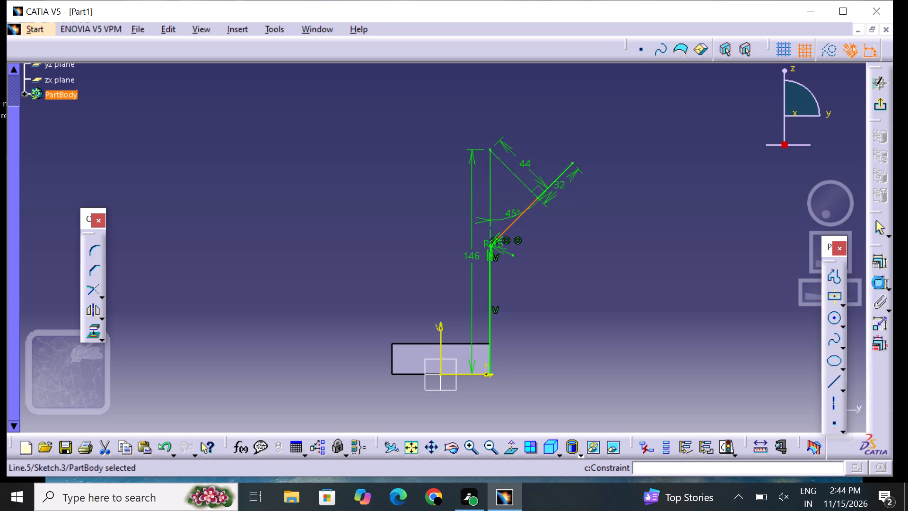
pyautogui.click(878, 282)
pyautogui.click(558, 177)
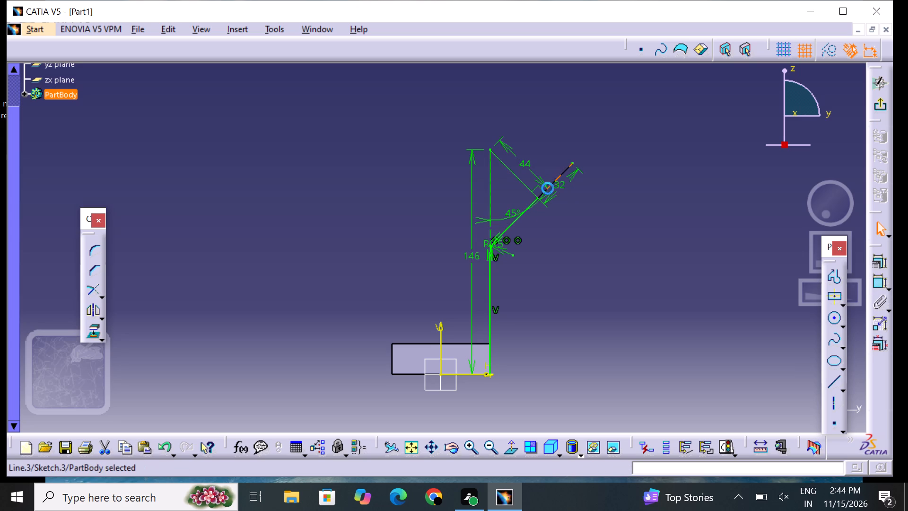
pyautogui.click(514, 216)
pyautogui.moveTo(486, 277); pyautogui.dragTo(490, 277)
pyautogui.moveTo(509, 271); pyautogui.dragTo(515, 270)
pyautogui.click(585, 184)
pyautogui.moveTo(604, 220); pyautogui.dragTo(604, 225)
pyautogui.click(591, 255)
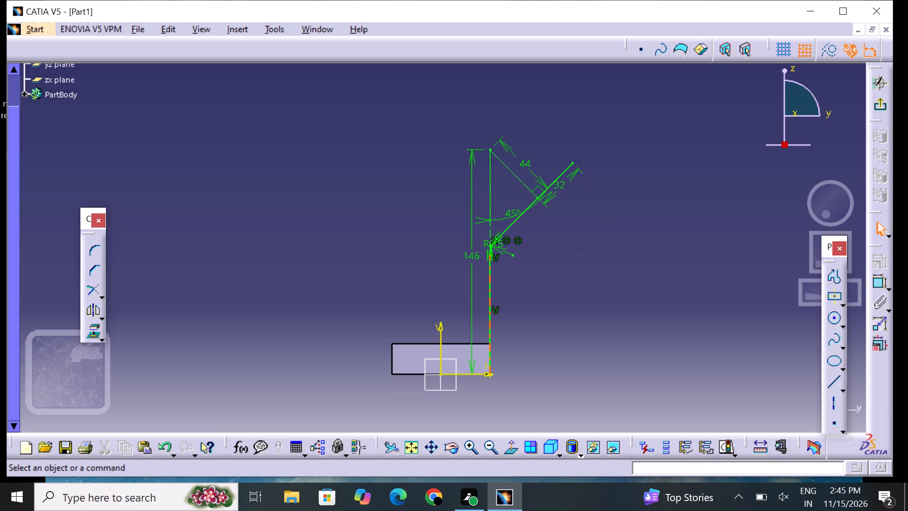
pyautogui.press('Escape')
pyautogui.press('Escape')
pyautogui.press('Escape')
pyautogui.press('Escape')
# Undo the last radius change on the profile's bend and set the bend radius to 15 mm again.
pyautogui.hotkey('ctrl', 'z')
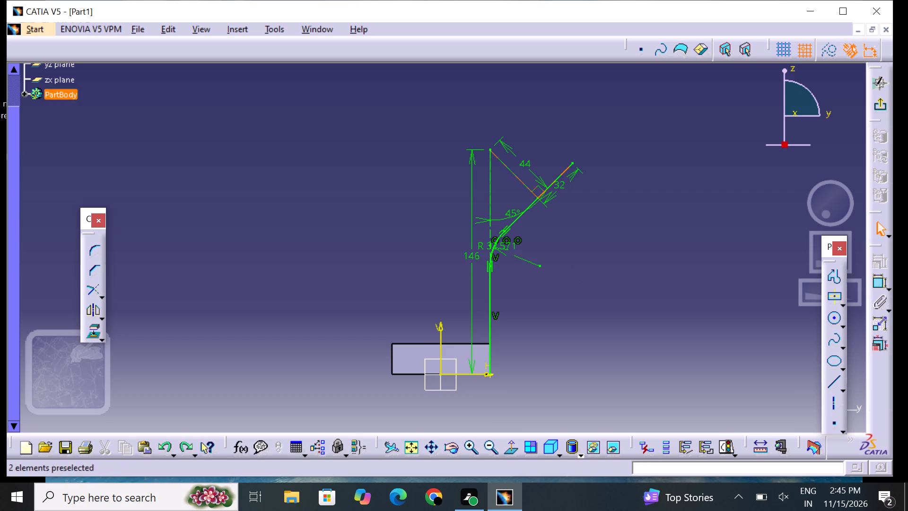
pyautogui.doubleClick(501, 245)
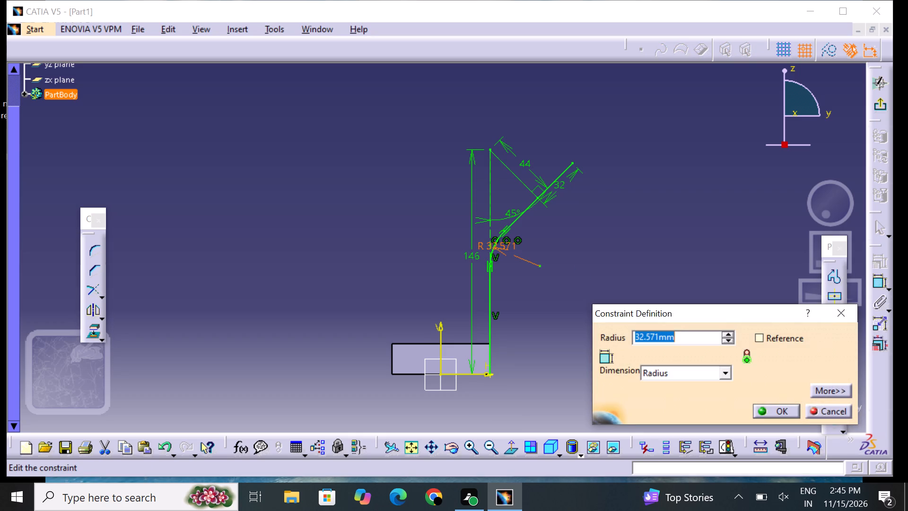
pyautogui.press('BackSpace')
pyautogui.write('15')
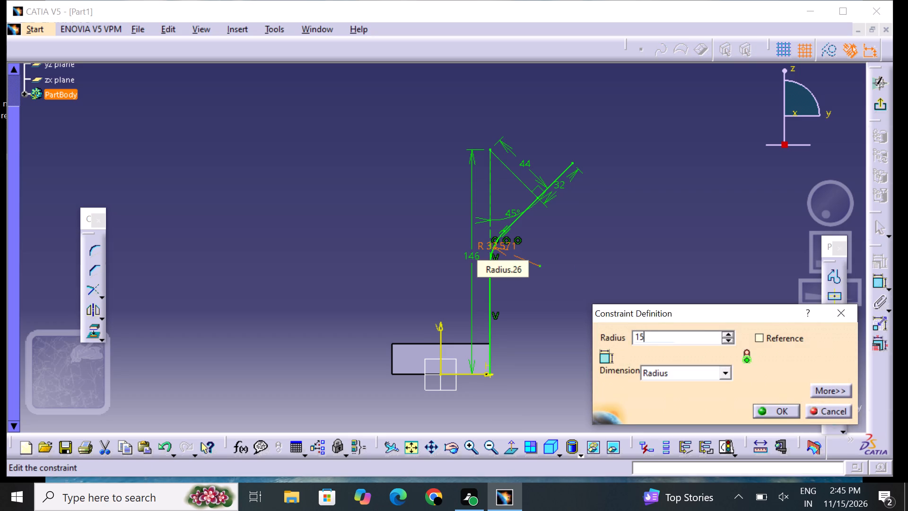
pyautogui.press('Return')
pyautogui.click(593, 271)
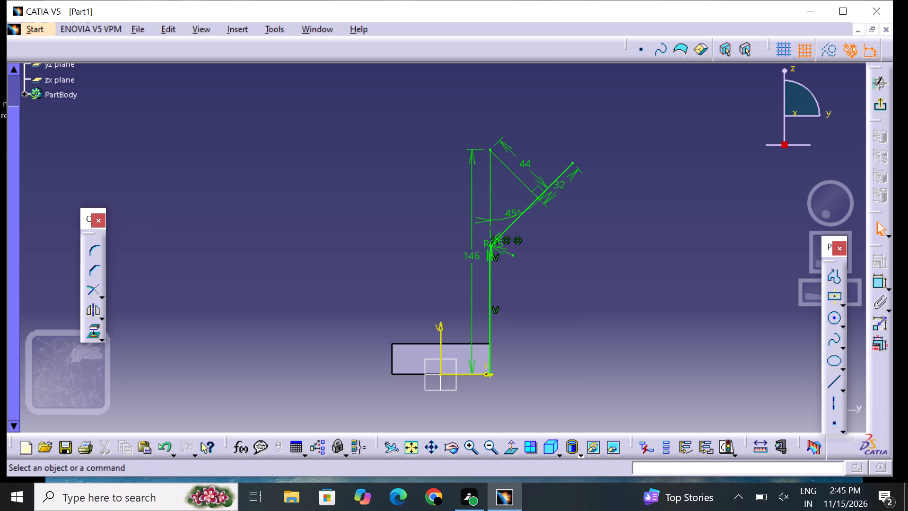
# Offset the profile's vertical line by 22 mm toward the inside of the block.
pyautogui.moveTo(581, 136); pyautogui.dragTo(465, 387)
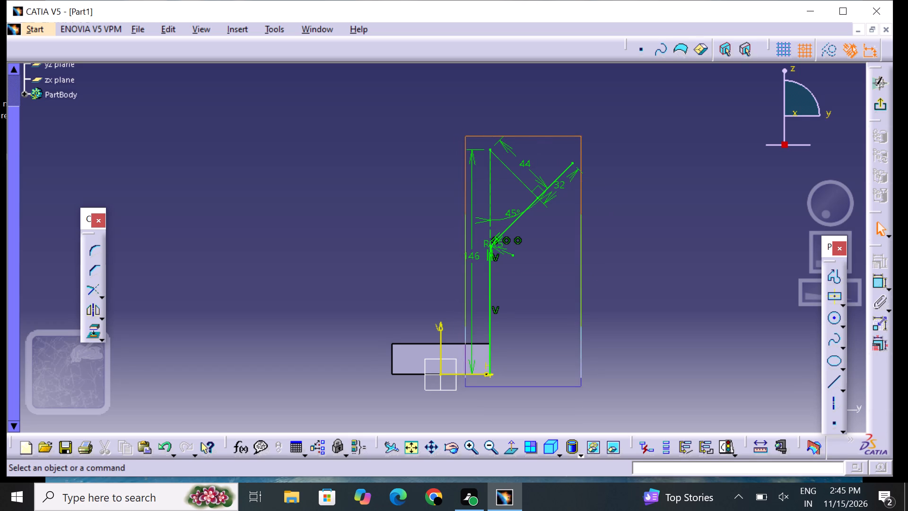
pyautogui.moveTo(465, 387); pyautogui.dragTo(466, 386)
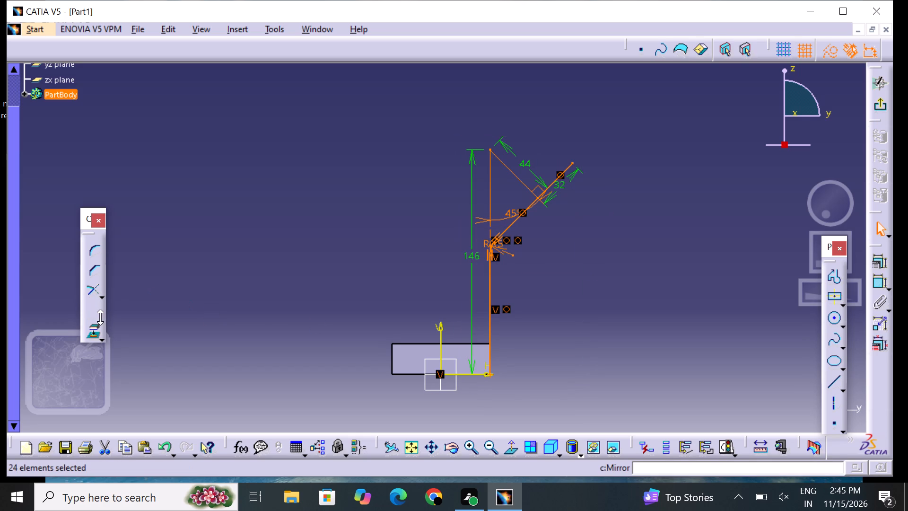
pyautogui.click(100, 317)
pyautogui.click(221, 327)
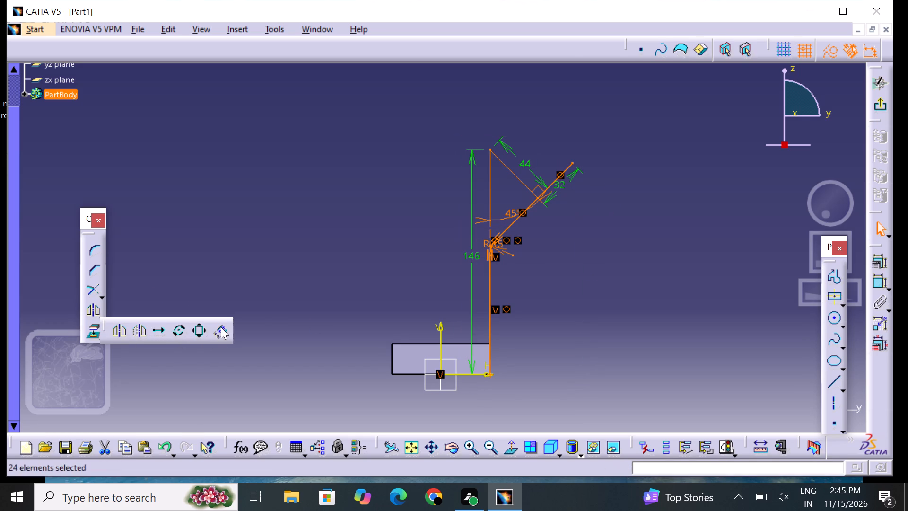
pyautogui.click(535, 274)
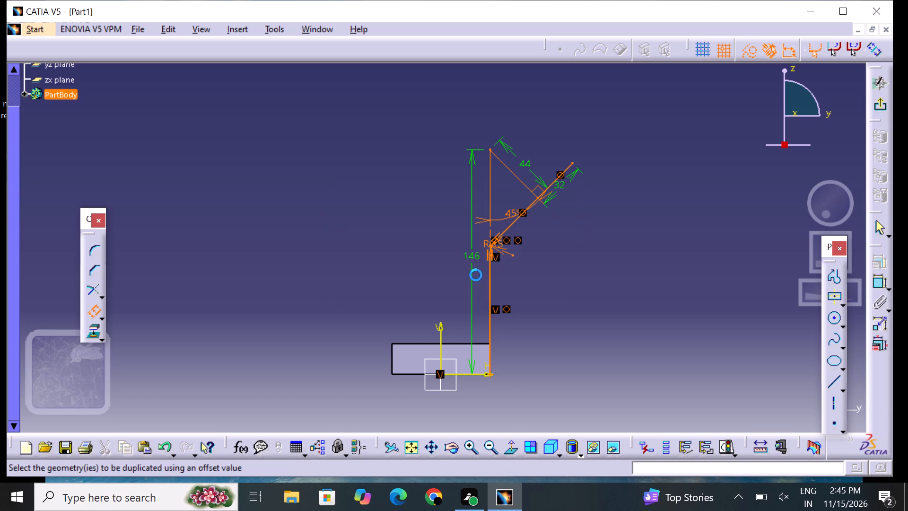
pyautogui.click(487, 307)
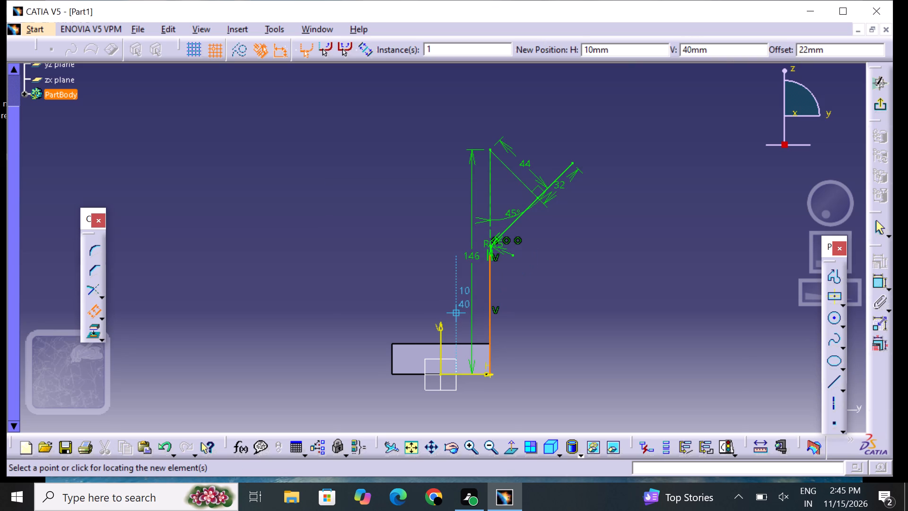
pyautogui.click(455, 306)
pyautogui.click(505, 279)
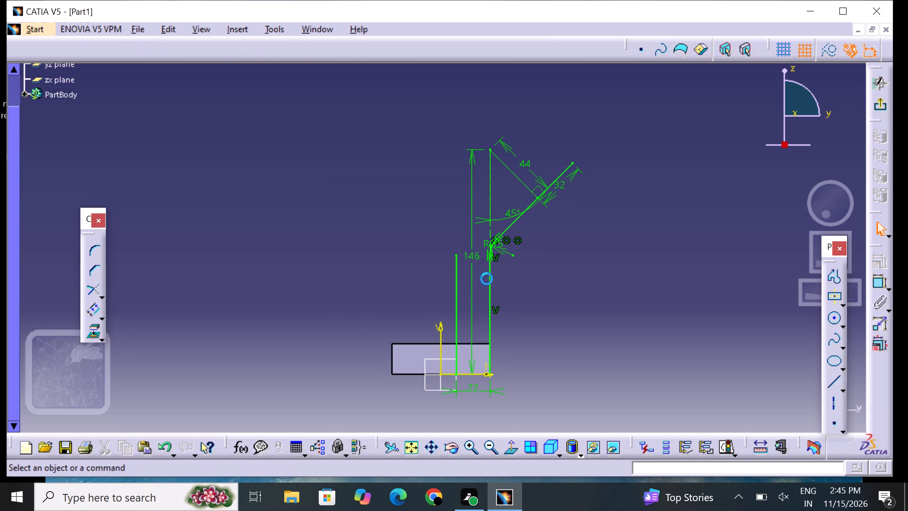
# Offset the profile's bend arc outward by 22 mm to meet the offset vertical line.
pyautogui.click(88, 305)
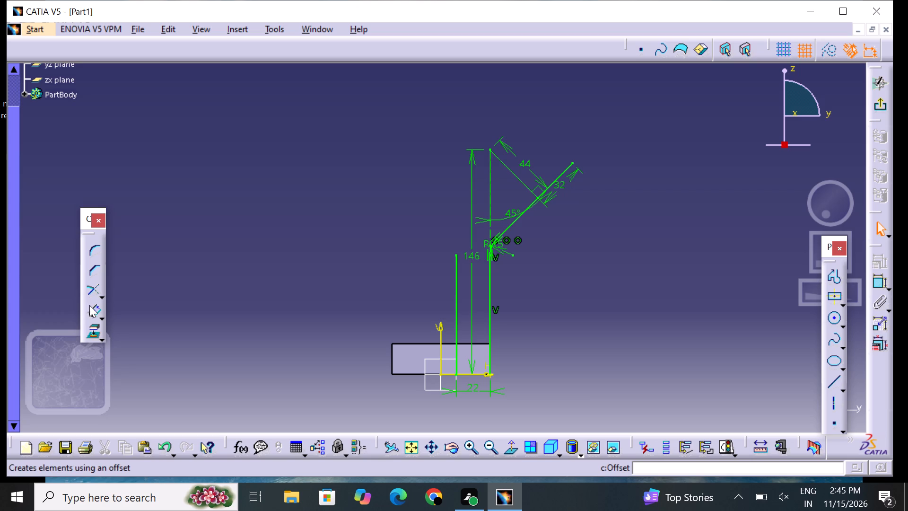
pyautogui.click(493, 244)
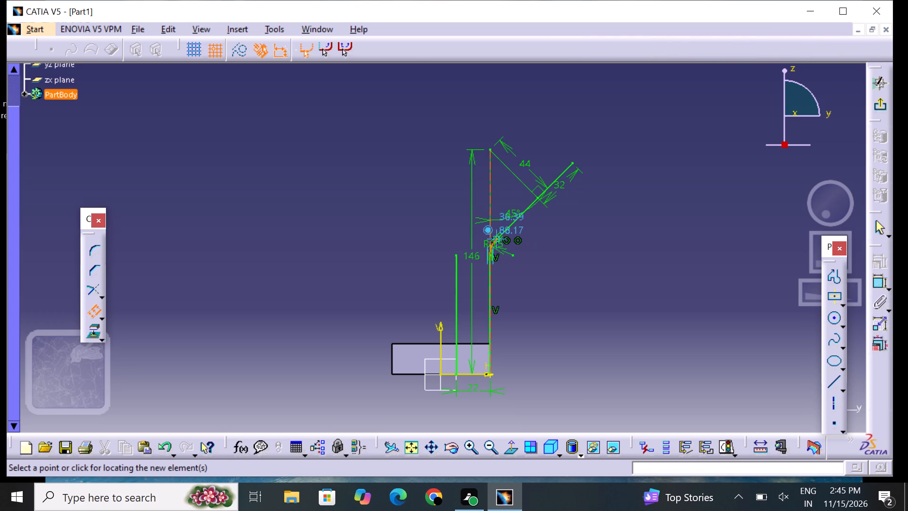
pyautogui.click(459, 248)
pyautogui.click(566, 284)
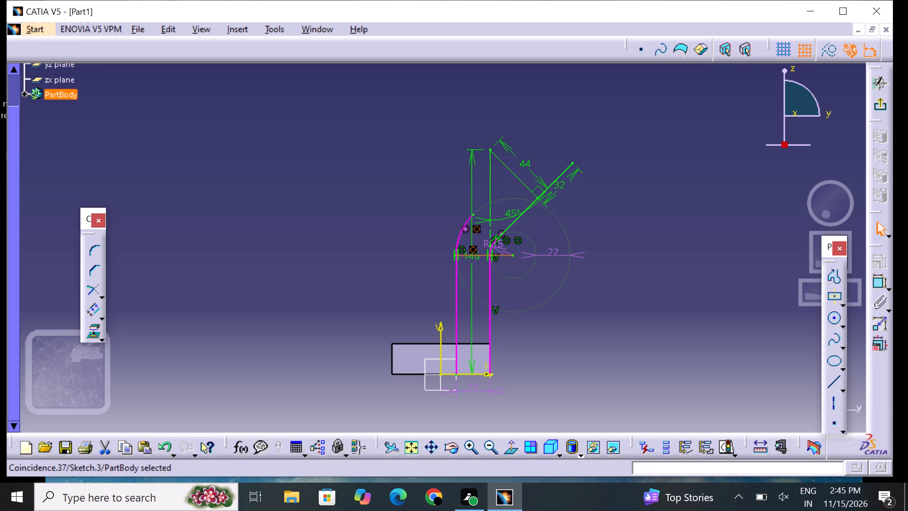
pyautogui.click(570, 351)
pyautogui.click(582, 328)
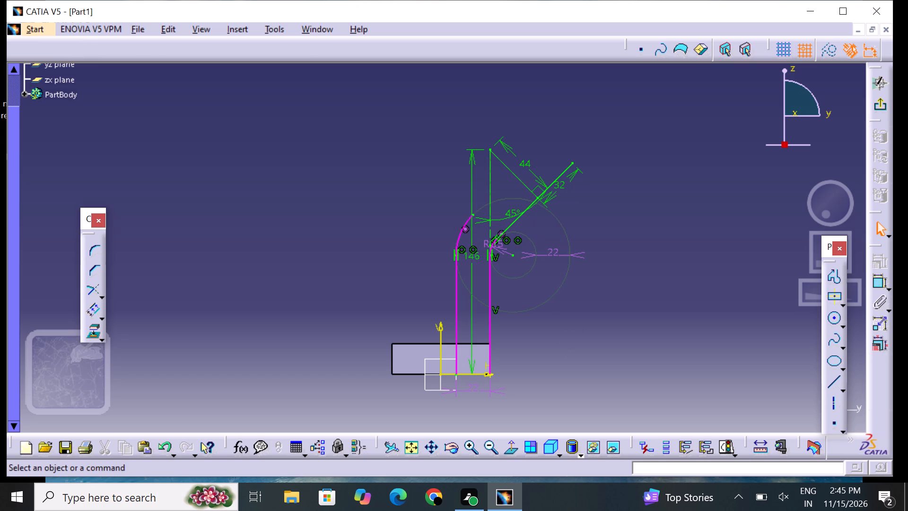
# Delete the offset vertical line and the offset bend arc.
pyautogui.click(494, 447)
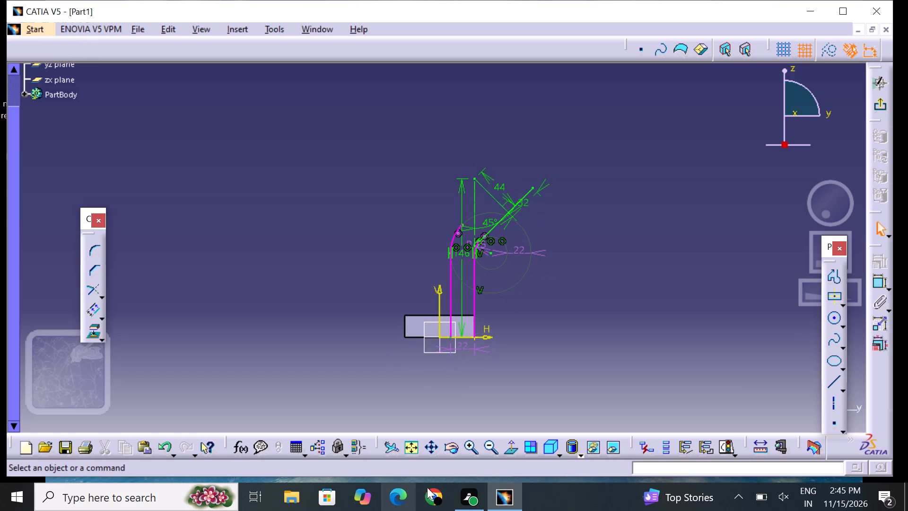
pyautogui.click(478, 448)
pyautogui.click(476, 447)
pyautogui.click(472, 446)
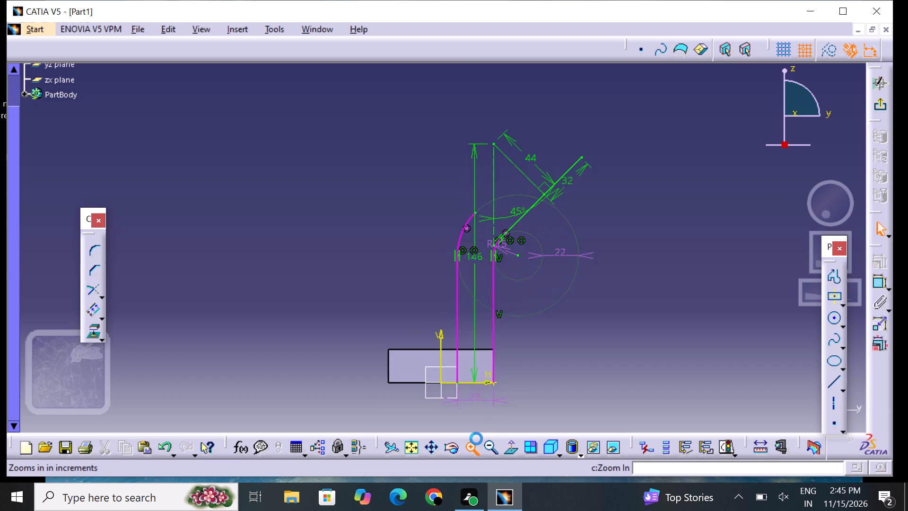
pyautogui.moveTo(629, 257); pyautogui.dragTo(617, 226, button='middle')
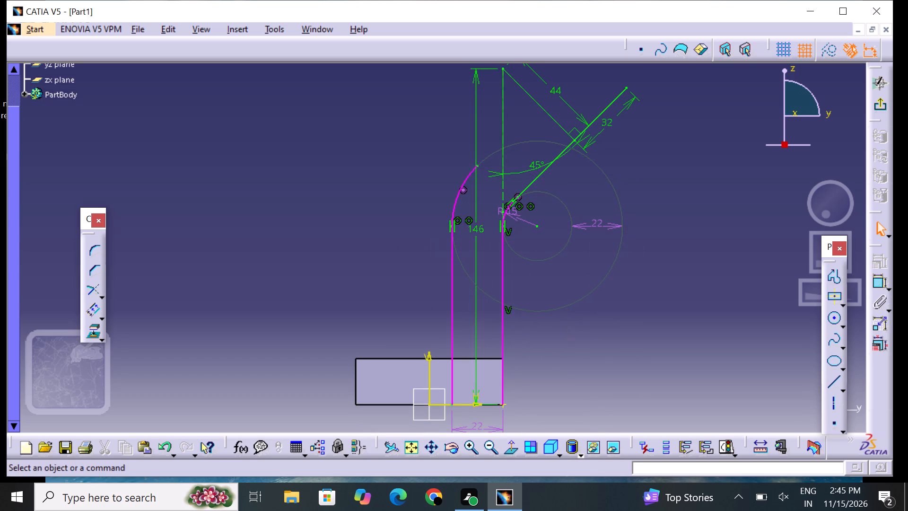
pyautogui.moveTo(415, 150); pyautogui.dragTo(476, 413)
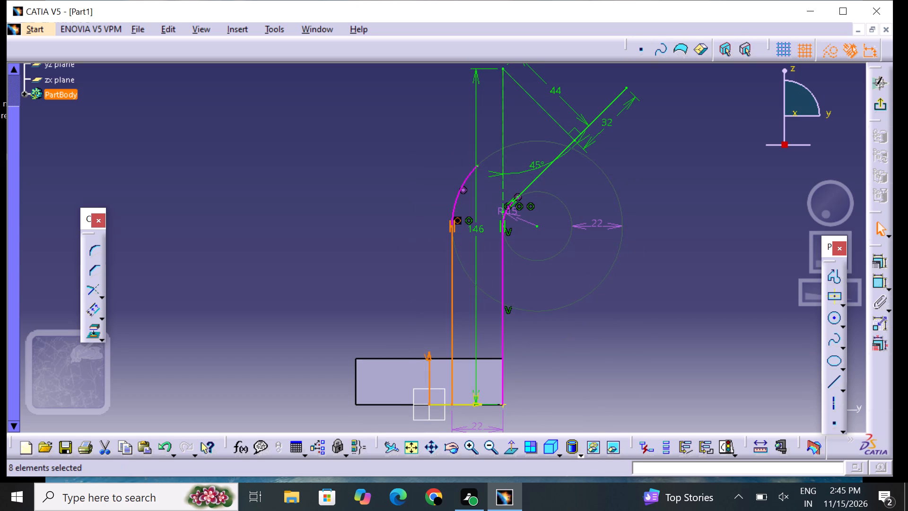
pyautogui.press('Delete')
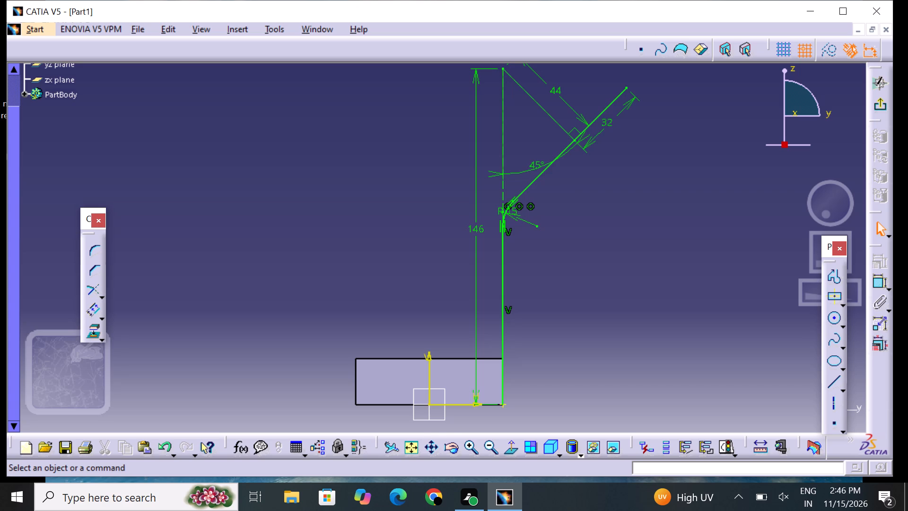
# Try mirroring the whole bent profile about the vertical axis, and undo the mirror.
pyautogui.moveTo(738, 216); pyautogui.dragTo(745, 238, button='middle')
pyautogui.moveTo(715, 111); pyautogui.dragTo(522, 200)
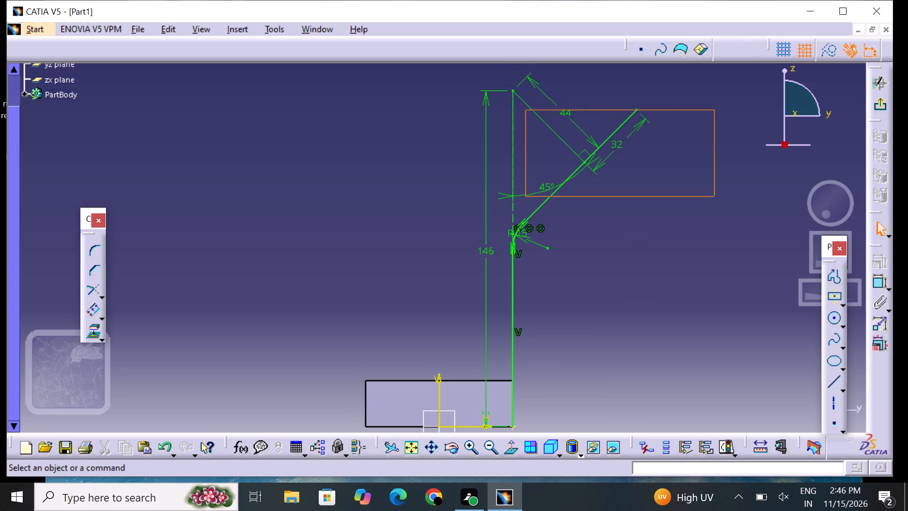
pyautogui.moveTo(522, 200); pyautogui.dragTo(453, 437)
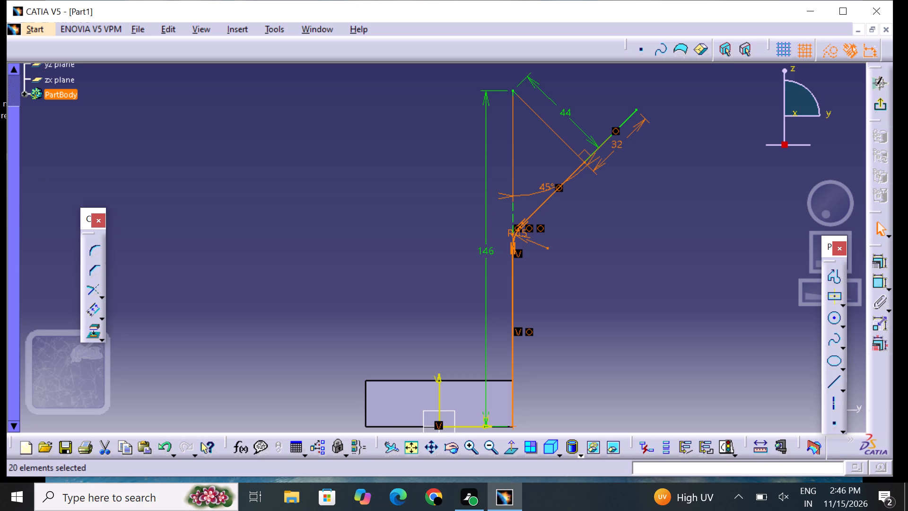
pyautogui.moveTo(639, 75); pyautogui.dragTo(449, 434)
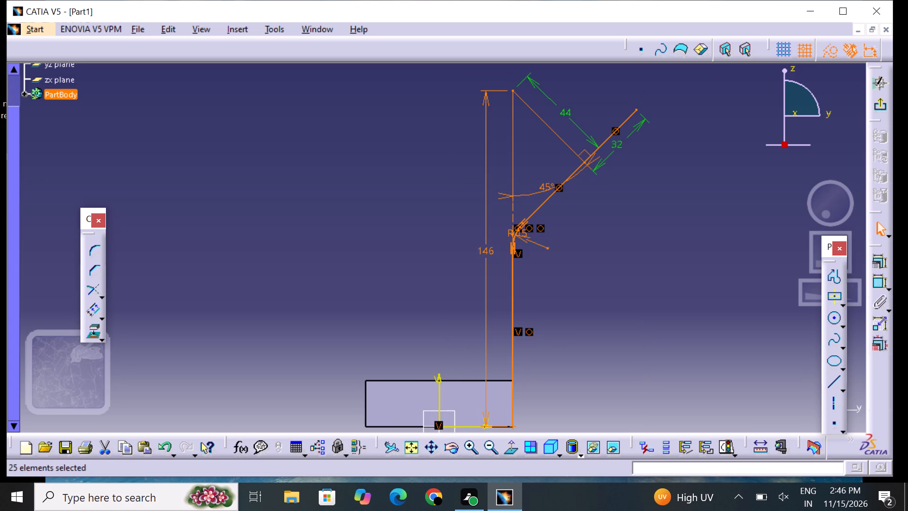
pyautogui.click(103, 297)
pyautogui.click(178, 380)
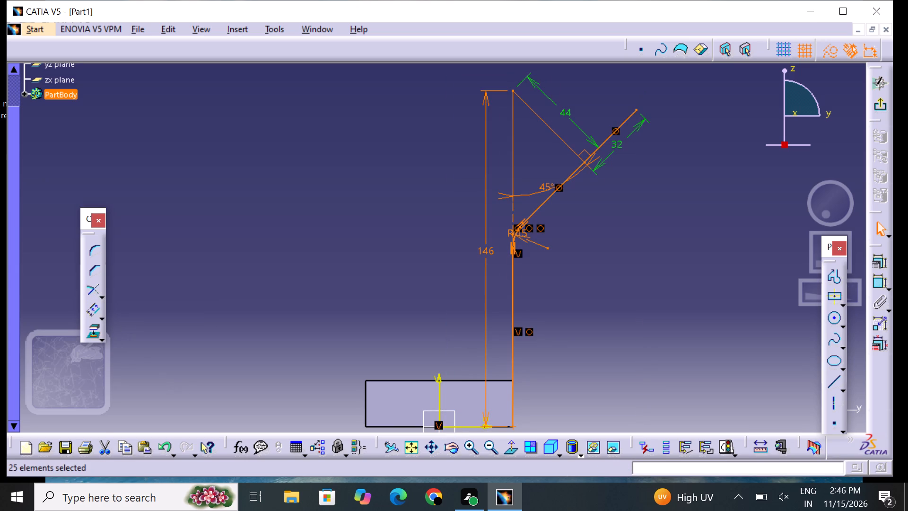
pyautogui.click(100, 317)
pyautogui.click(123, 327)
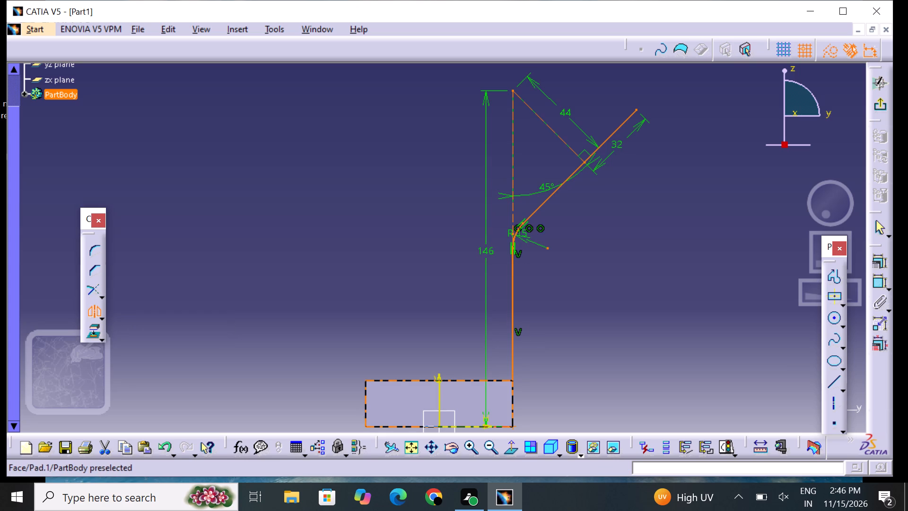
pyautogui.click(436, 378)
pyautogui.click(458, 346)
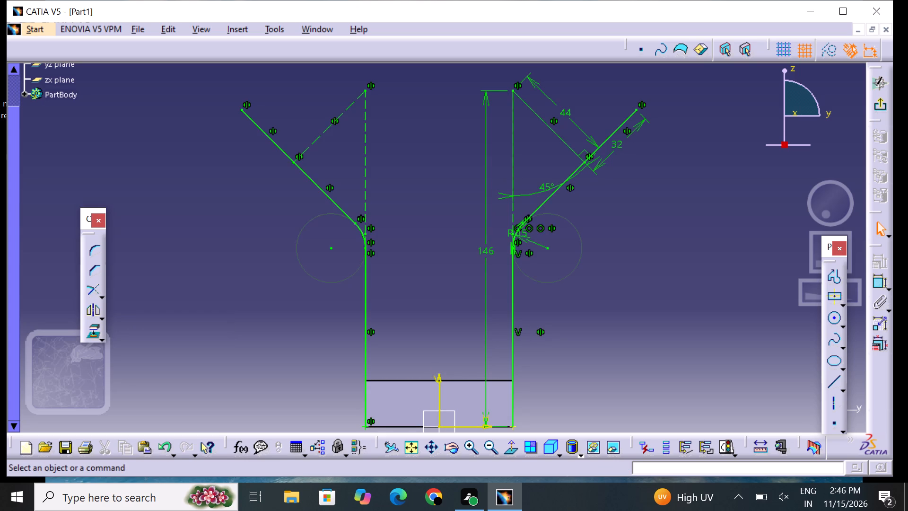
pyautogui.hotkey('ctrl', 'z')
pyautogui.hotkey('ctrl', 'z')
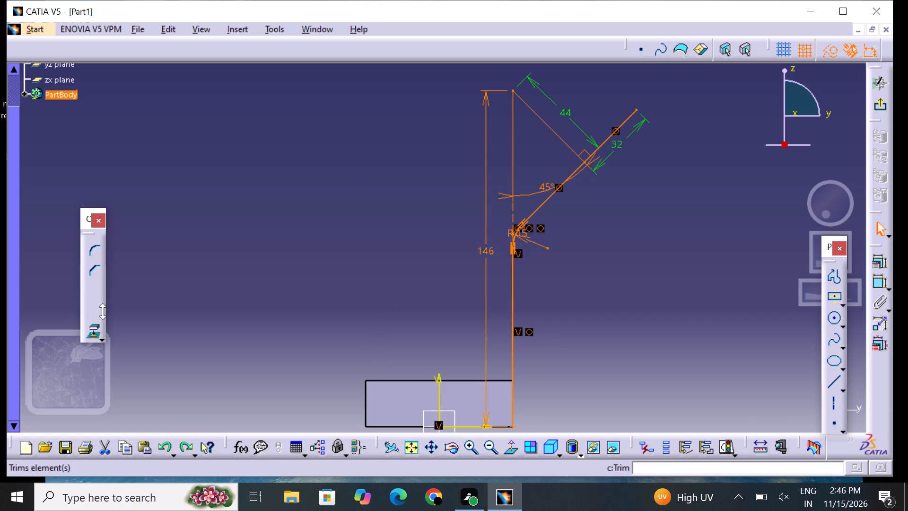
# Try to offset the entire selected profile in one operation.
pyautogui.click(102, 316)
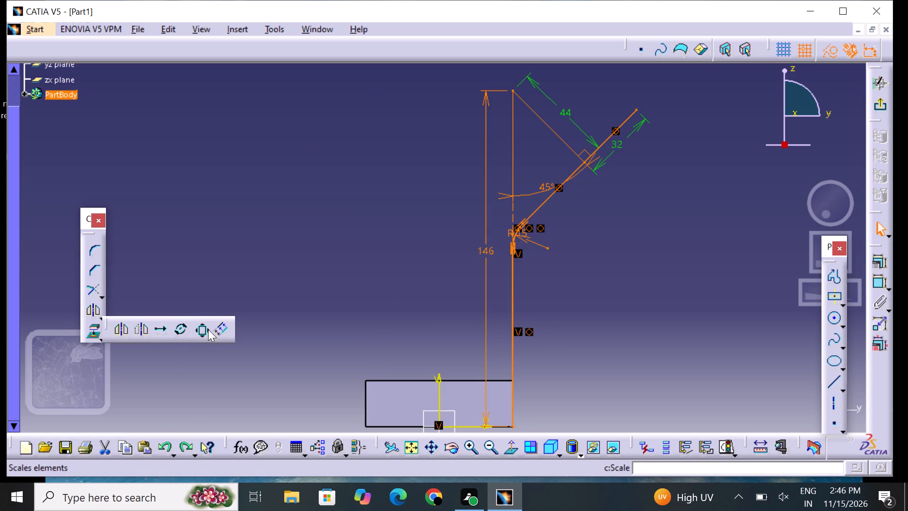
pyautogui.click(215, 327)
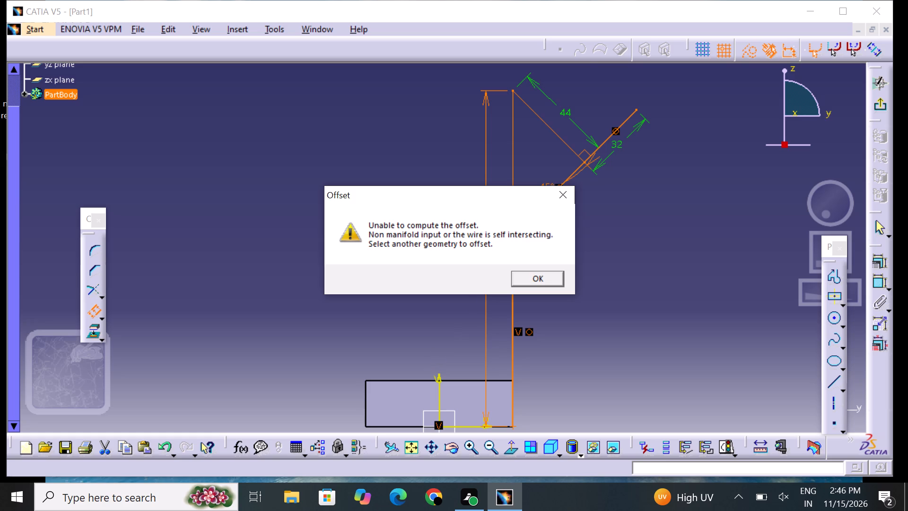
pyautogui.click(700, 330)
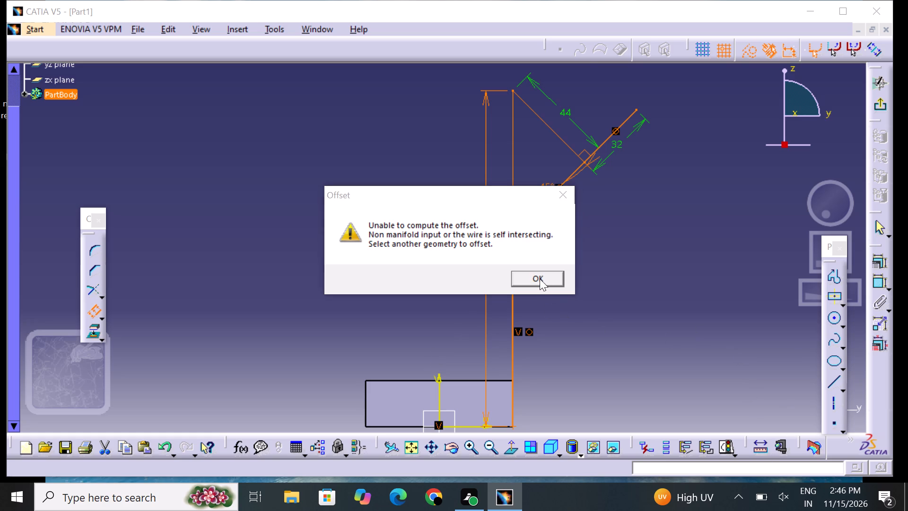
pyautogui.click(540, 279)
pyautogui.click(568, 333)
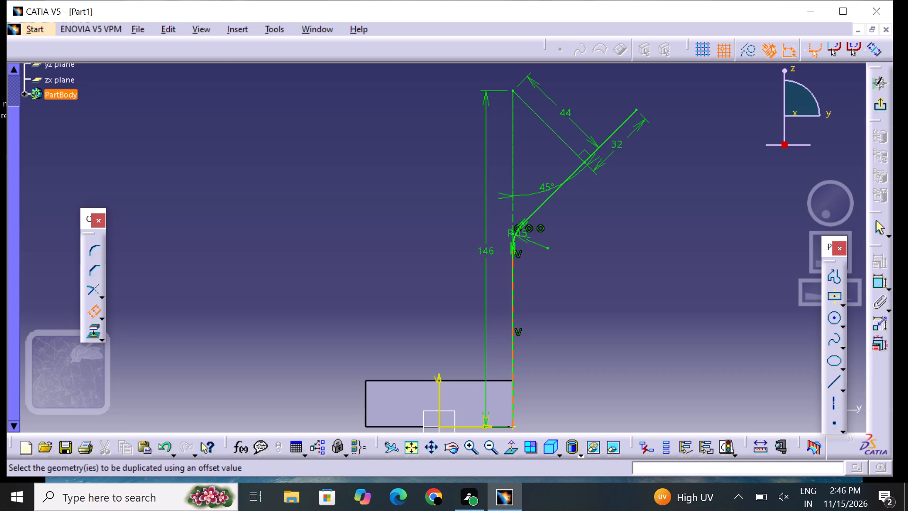
# Offset the profile's vertical line and its bend arc by 22 mm toward the inside of the block.
pyautogui.click(515, 298)
pyautogui.click(471, 311)
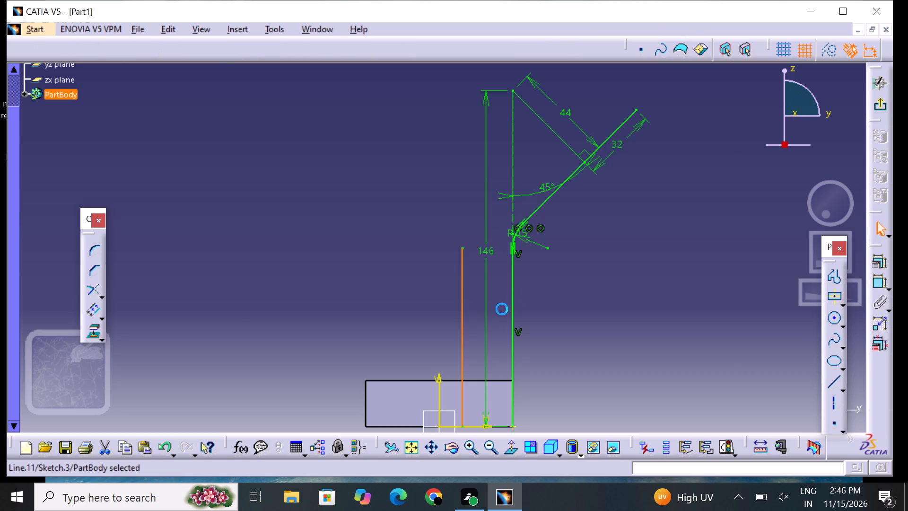
pyautogui.click(514, 237)
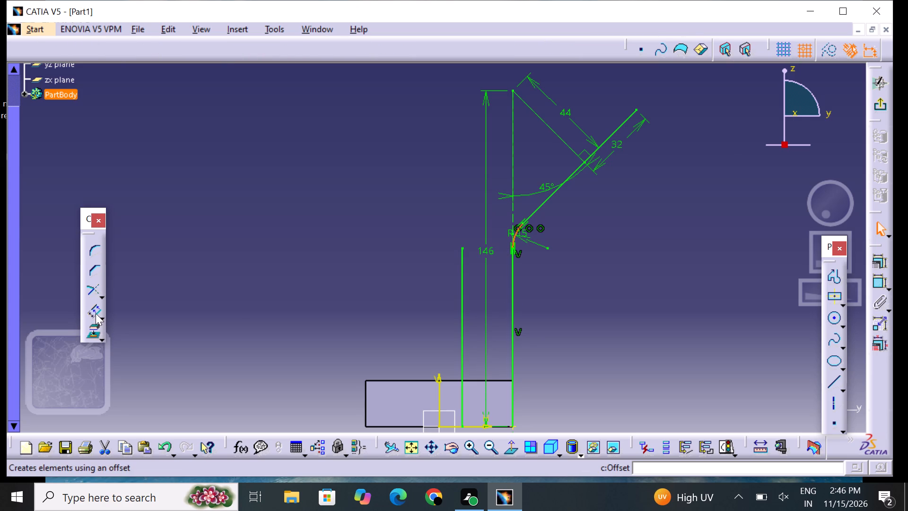
pyautogui.click(96, 313)
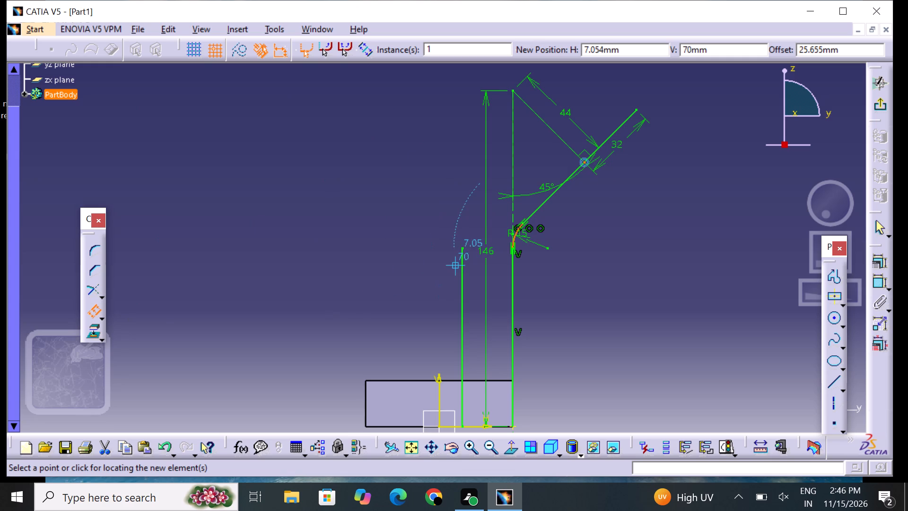
pyautogui.click(459, 251)
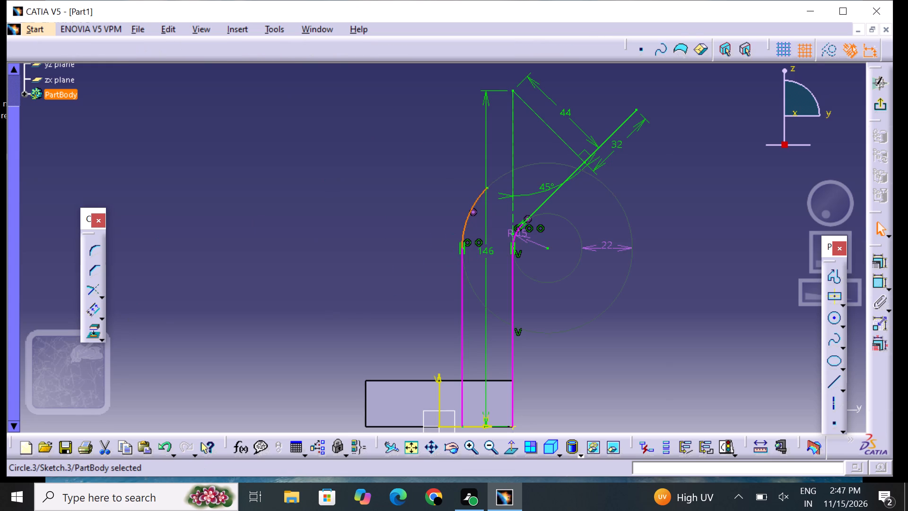
pyautogui.click(417, 278)
# Offset both inclined segments of the profile by 22 mm to continue the outer edge from the offset arc.
pyautogui.click(96, 311)
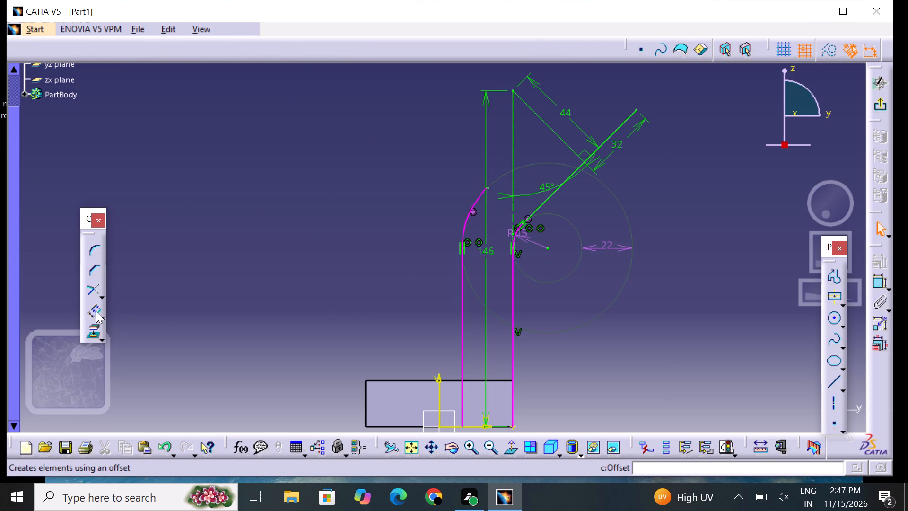
pyautogui.click(544, 201)
pyautogui.click(493, 189)
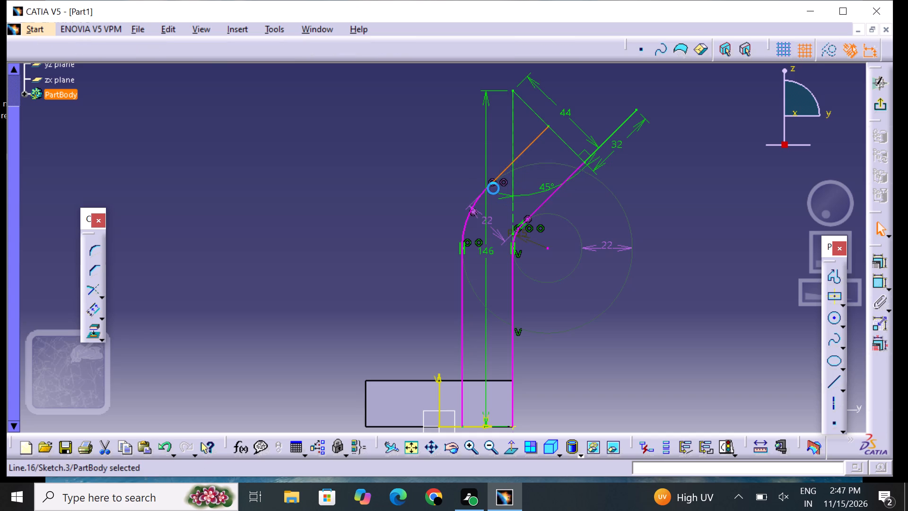
pyautogui.click(590, 283)
pyautogui.click(96, 316)
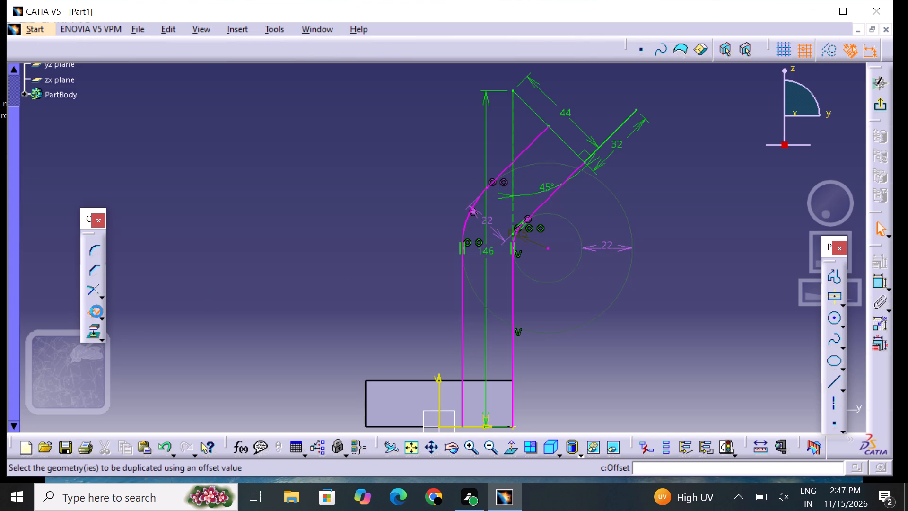
pyautogui.click(611, 138)
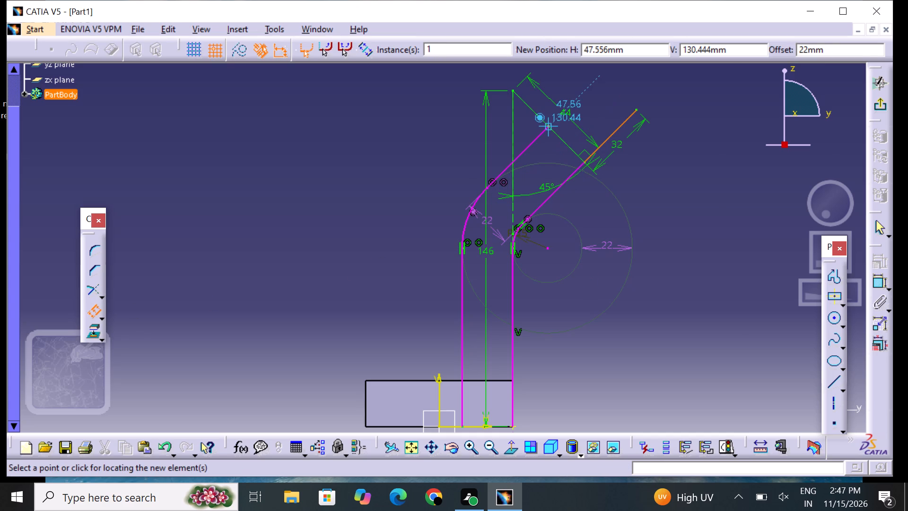
pyautogui.click(555, 128)
pyautogui.click(662, 293)
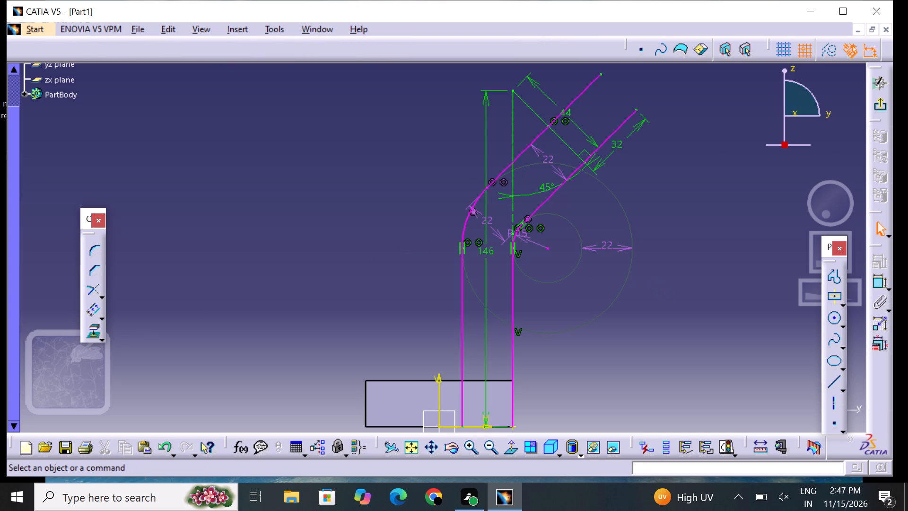
# Delete the 22 mm offset constraints on the two inclined segments and the bend arc, keeping the one between the vertical lines.
pyautogui.moveTo(660, 291); pyautogui.dragTo(662, 276, button='middle')
pyautogui.click(492, 204)
pyautogui.rightClick(492, 204)
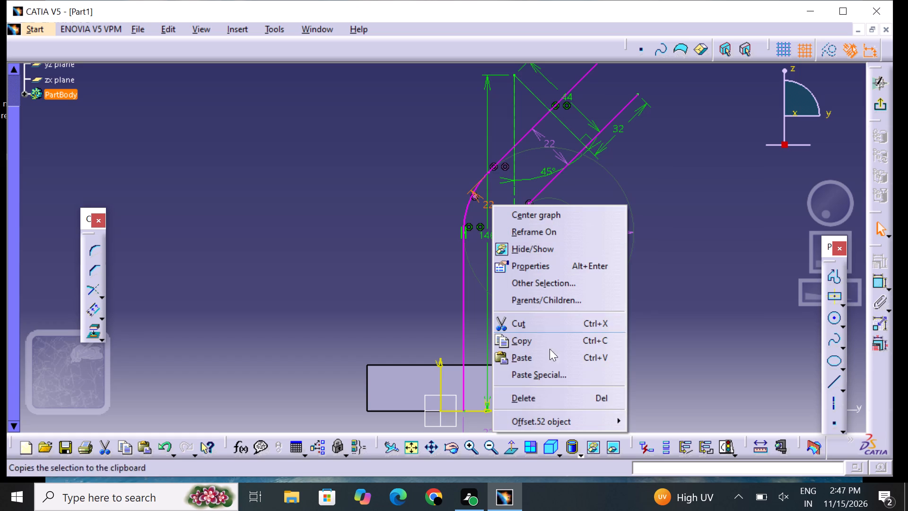
pyautogui.click(568, 394)
pyautogui.click(614, 352)
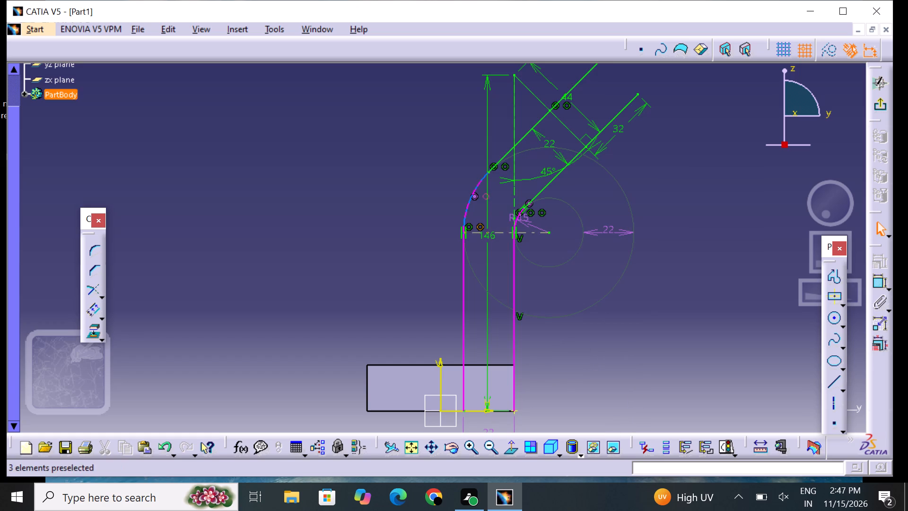
pyautogui.click(547, 141)
pyautogui.moveTo(547, 141); pyautogui.dragTo(547, 145, button='right')
pyautogui.click(635, 331)
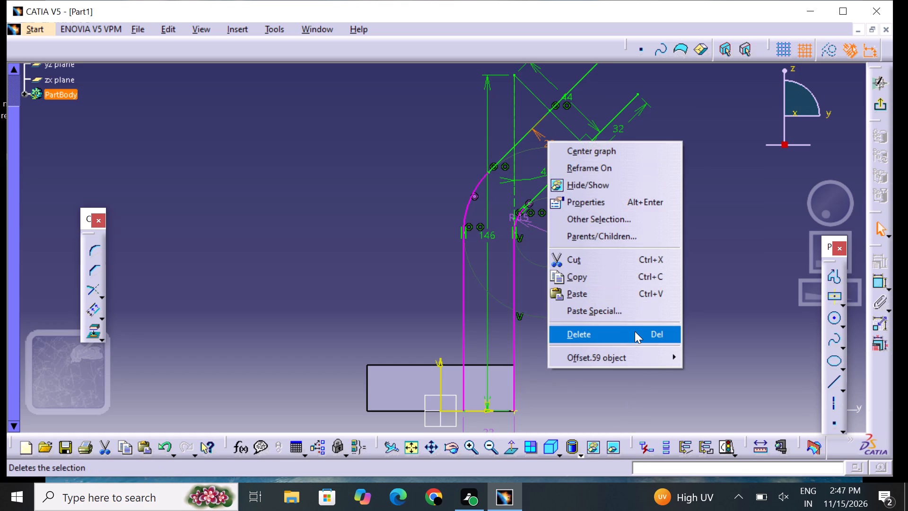
pyautogui.click(629, 340)
pyautogui.click(612, 230)
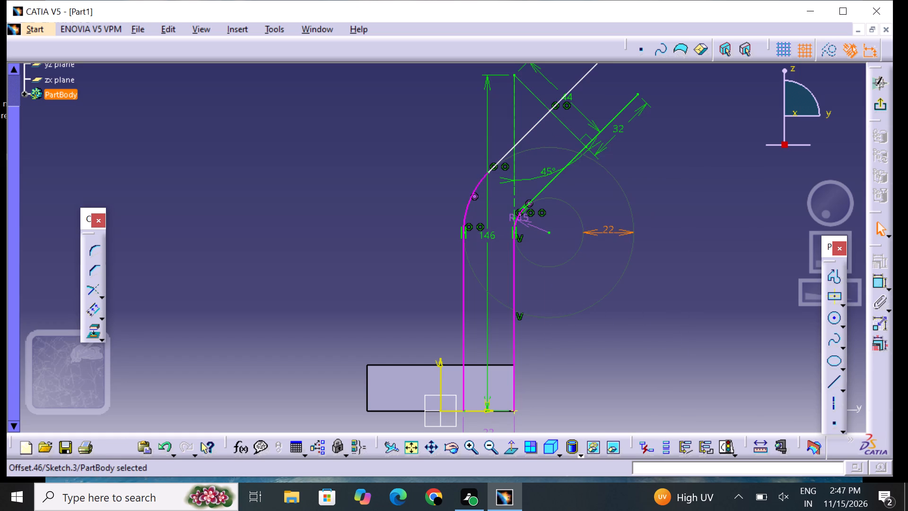
pyautogui.rightClick(612, 230)
pyautogui.click(672, 420)
pyautogui.click(632, 395)
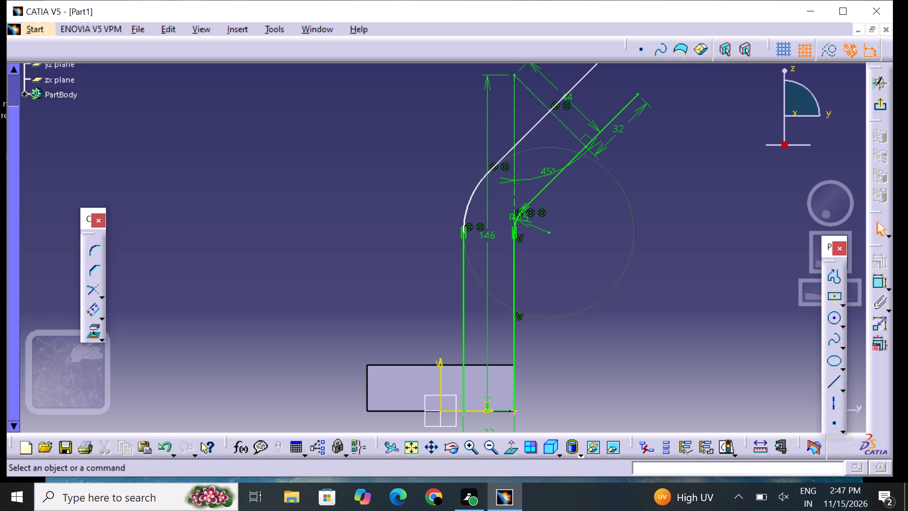
# Draw a horizontal profile line joining the bottom ends of the two vertical lines at the block's base.
pyautogui.click(838, 279)
pyautogui.click(464, 410)
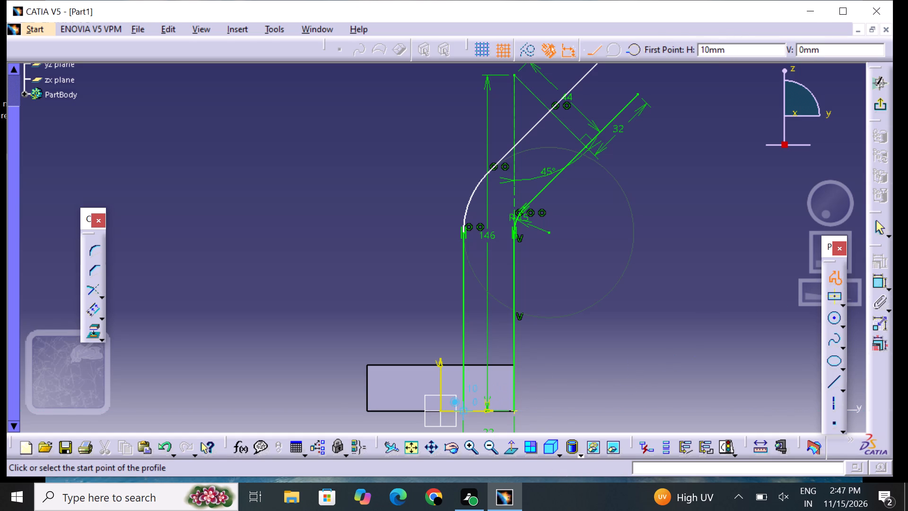
pyautogui.click(518, 414)
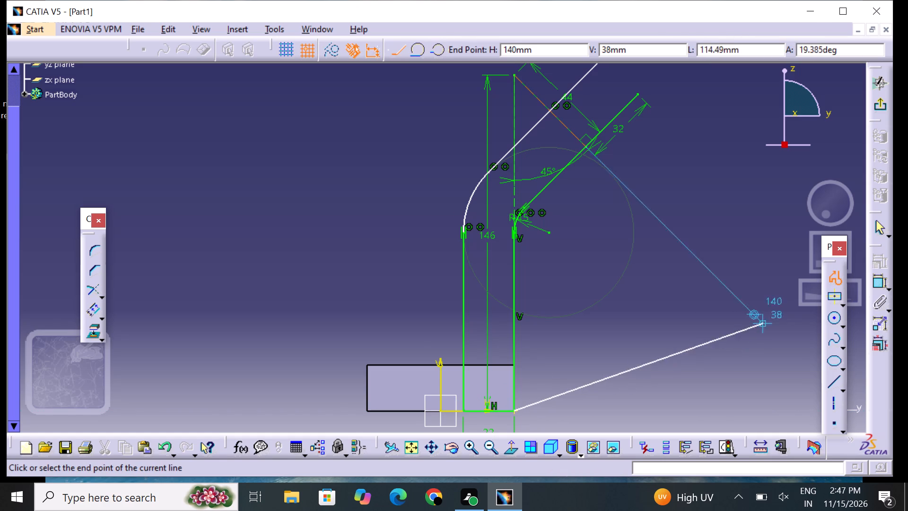
pyautogui.click(837, 277)
pyautogui.moveTo(659, 292); pyautogui.dragTo(659, 301)
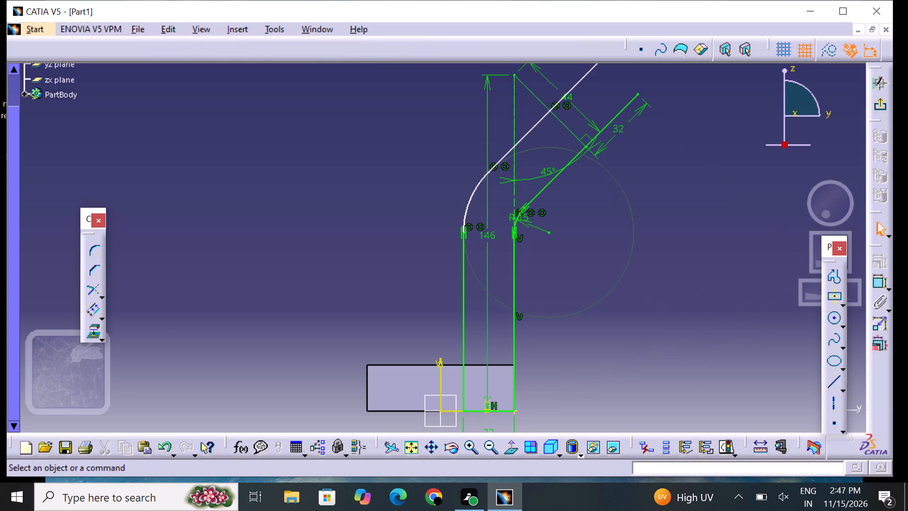
# Draw a 22 mm profile line closing the arm's upper end between the two inclined edges.
pyautogui.moveTo(644, 292); pyautogui.dragTo(598, 415, button='middle')
pyautogui.click(831, 278)
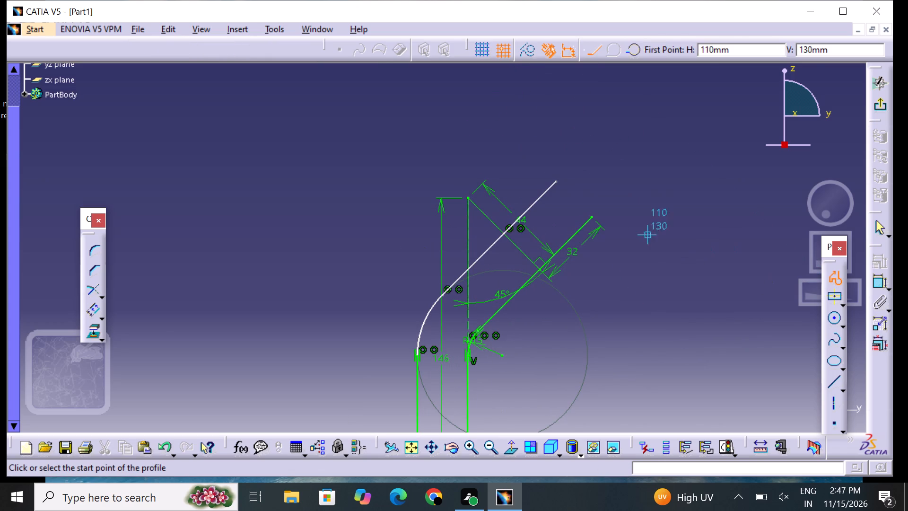
pyautogui.click(559, 183)
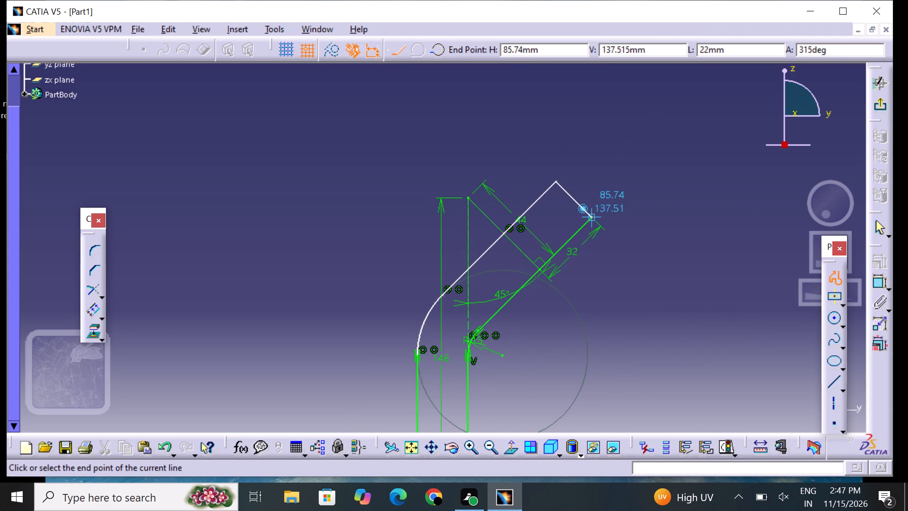
pyautogui.click(588, 219)
pyautogui.click(833, 276)
pyautogui.click(693, 296)
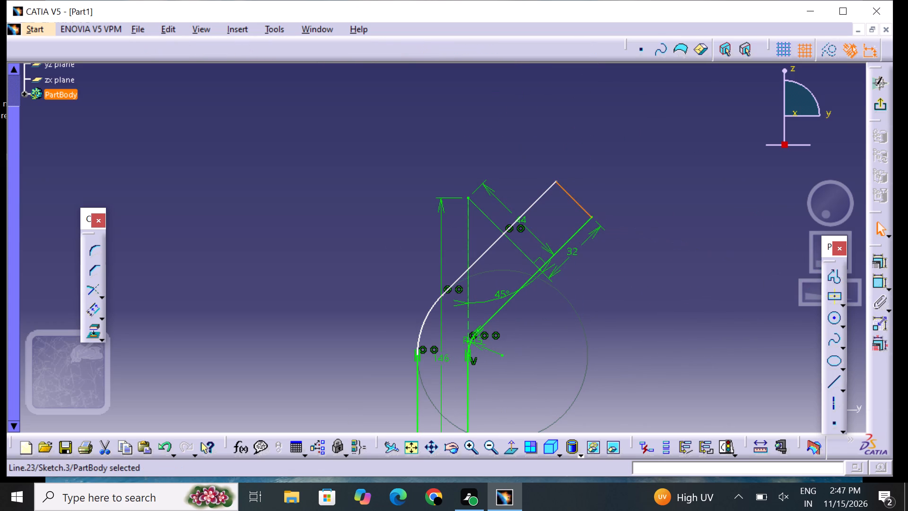
# Exit the closed arm sketch and return to the 3D part.
pyautogui.moveTo(679, 291); pyautogui.dragTo(681, 98, button='middle')
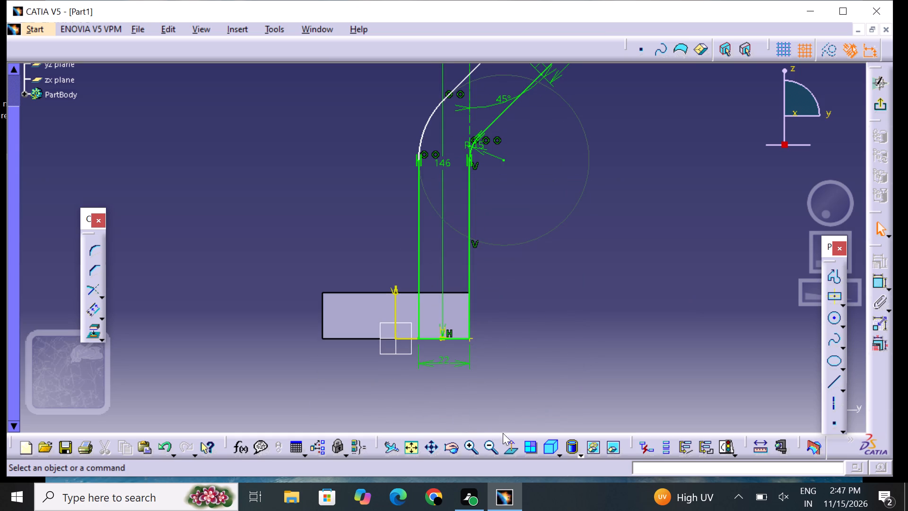
pyautogui.click(493, 449)
pyautogui.moveTo(573, 224); pyautogui.dragTo(576, 284, button='middle')
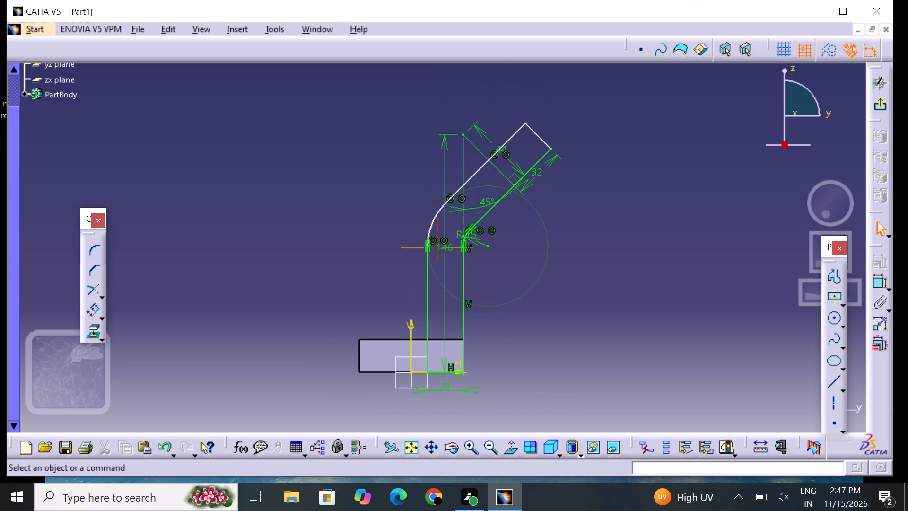
pyautogui.moveTo(576, 284); pyautogui.dragTo(576, 285, button='middle')
pyautogui.click(881, 104)
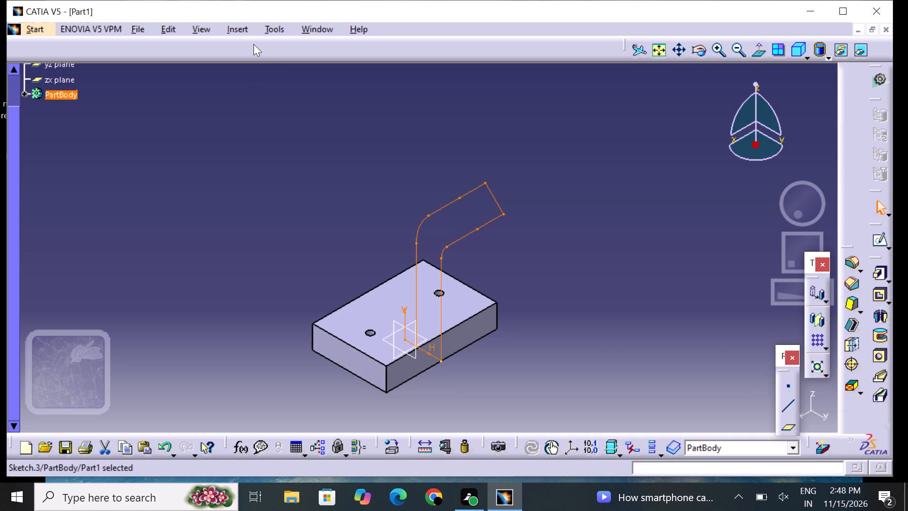
# Pad the closed arm profile with a 30 mm length and mirrored extent on both sides of the sketch plane.
pyautogui.click(876, 282)
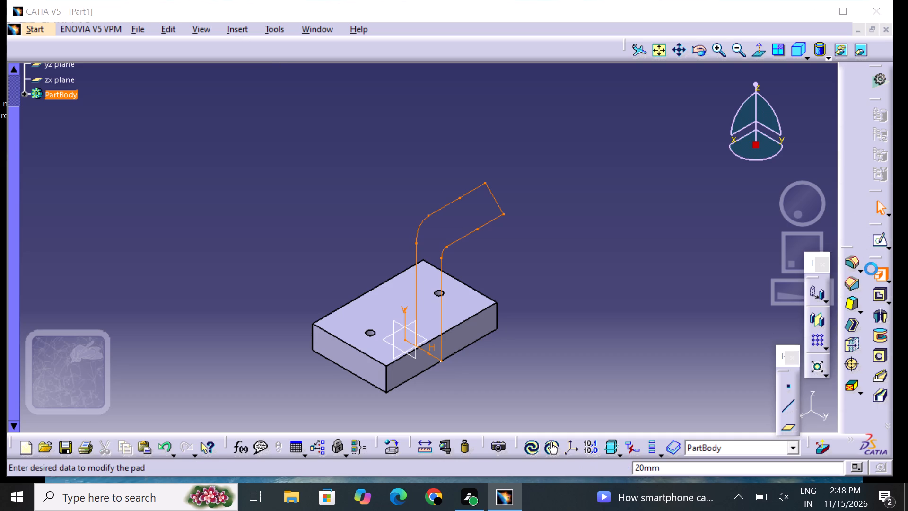
pyautogui.click(729, 338)
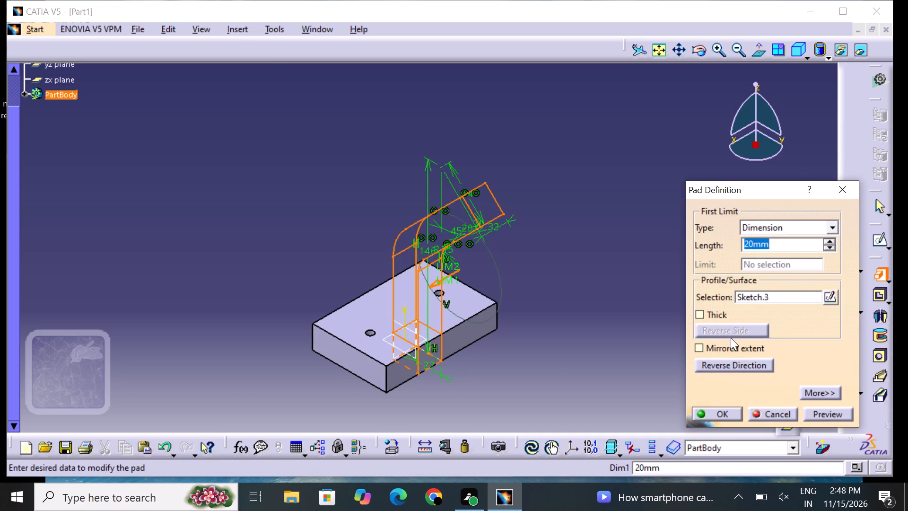
pyautogui.click(735, 347)
pyautogui.click(787, 243)
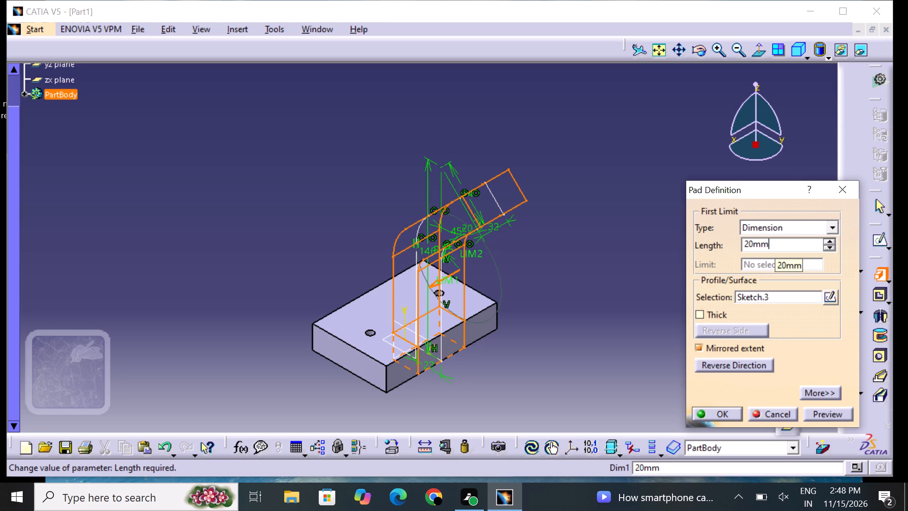
pyautogui.press('BackSpace')
pyautogui.press('BackSpace')
pyautogui.press('BackSpace')
pyautogui.press('BackSpace')
pyautogui.press('BackSpace')
pyautogui.press('BackSpace')
pyautogui.press('BackSpace')
pyautogui.press('BackSpace')
pyautogui.press('BackSpace')
pyautogui.press('BackSpace')
pyautogui.write('30')
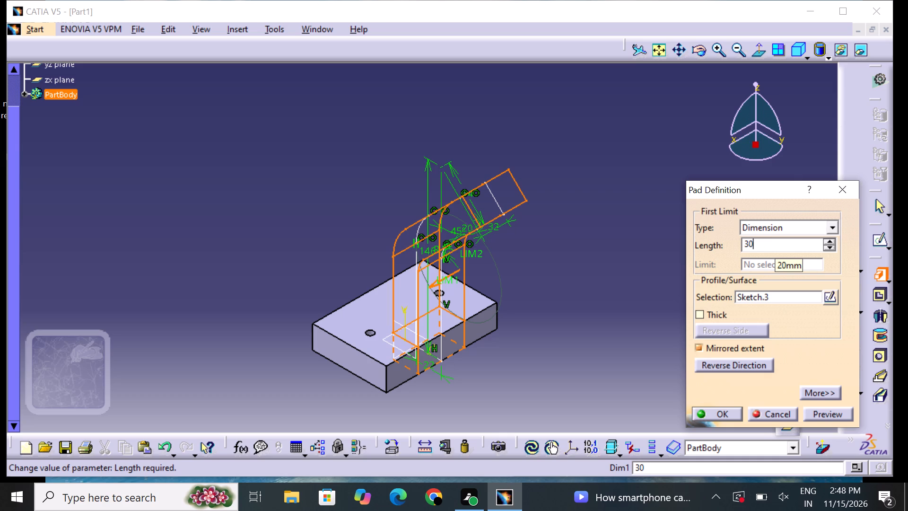
pyautogui.click(839, 410)
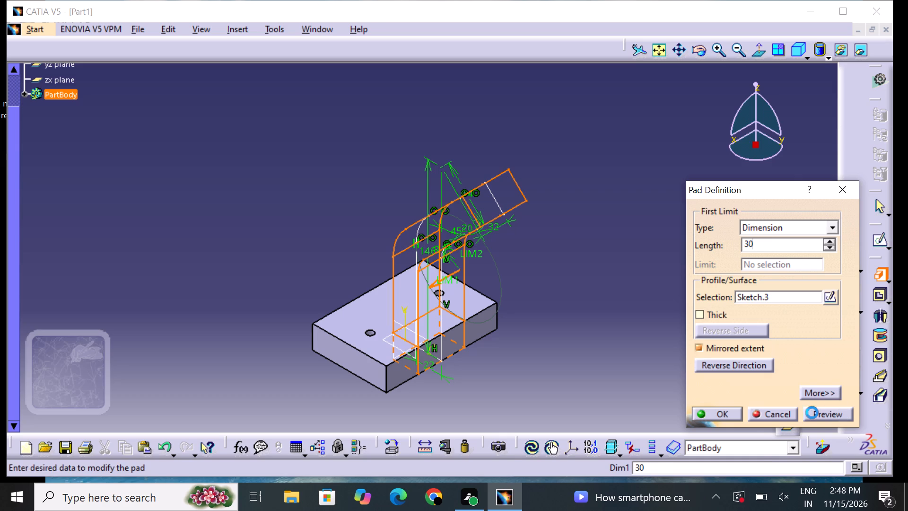
pyautogui.click(725, 413)
pyautogui.click(589, 380)
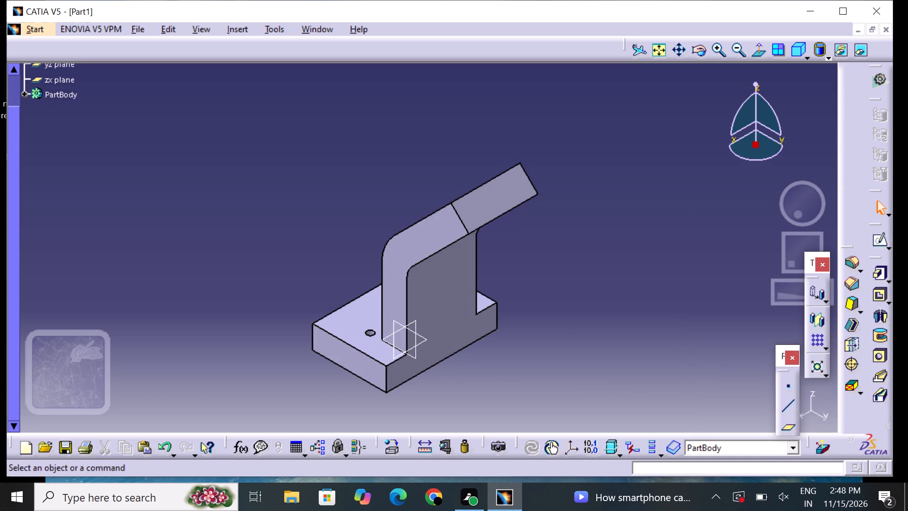
# Open a new sketch on the arm's inclined outer face, on the section adjacent to the bend.
pyautogui.moveTo(288, 282); pyautogui.dragTo(477, 338, button='middle')
pyautogui.moveTo(288, 283); pyautogui.dragTo(477, 337, button='right')
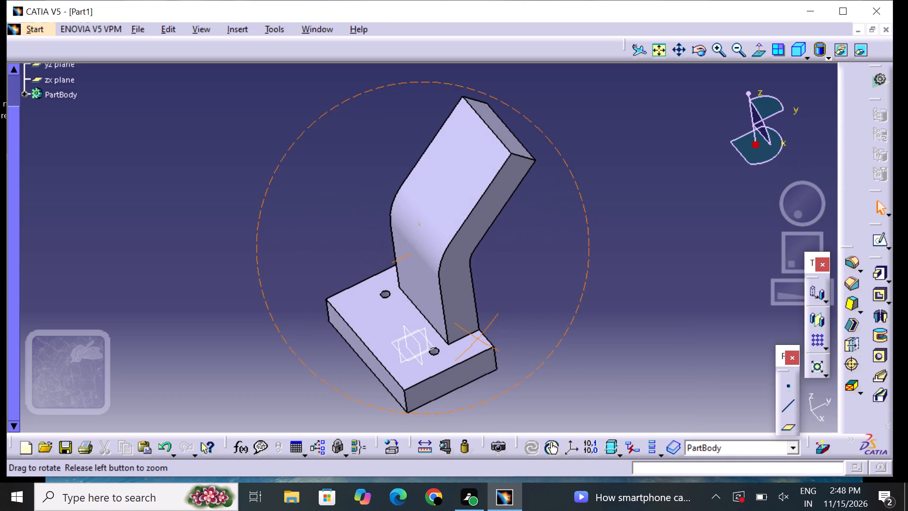
pyautogui.moveTo(477, 337); pyautogui.dragTo(477, 334, button='right')
pyautogui.moveTo(577, 352); pyautogui.dragTo(540, 397, button='middle')
pyautogui.moveTo(577, 352); pyautogui.dragTo(534, 405, button='right')
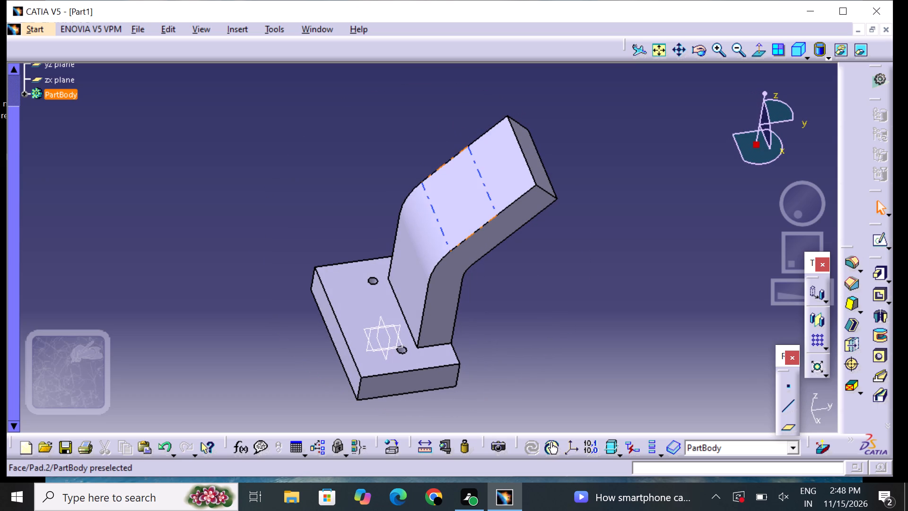
pyautogui.click(470, 206)
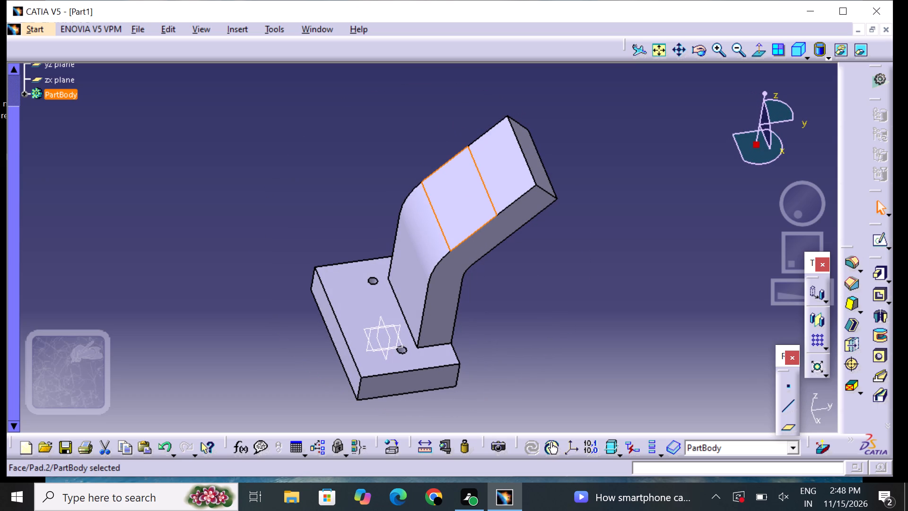
pyautogui.click(873, 235)
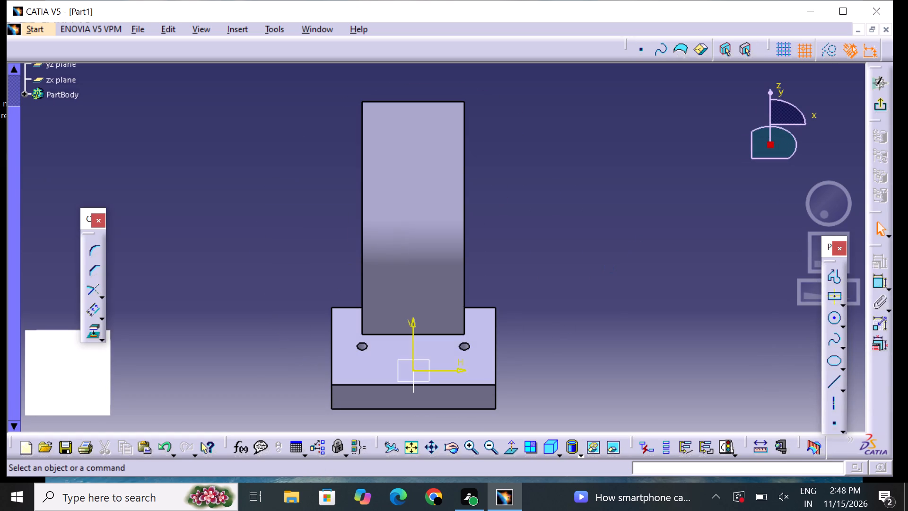
# Change the display mode to shading with hidden edges drawn dashed.
pyautogui.click(580, 454)
pyautogui.click(594, 408)
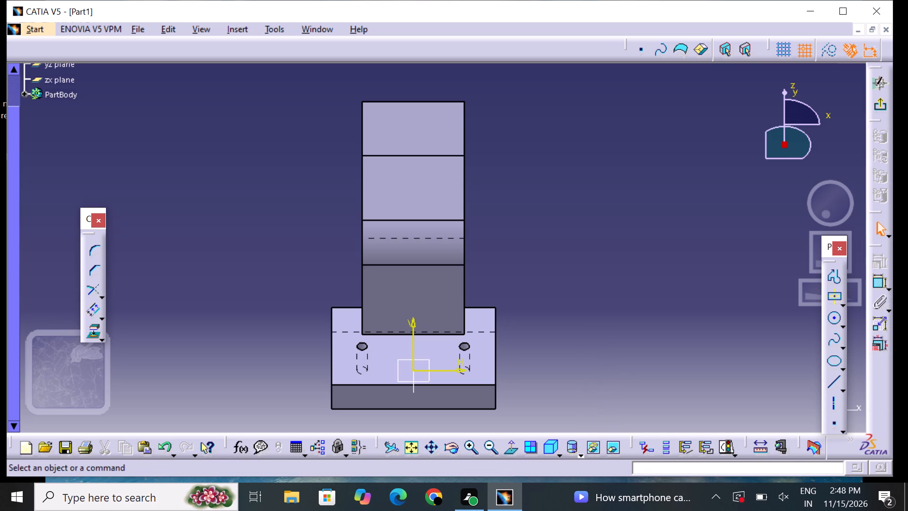
pyautogui.click(562, 375)
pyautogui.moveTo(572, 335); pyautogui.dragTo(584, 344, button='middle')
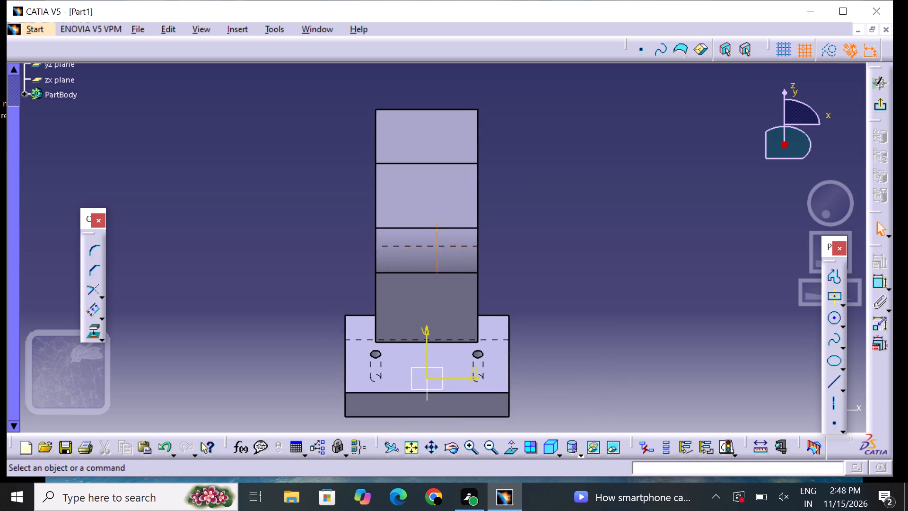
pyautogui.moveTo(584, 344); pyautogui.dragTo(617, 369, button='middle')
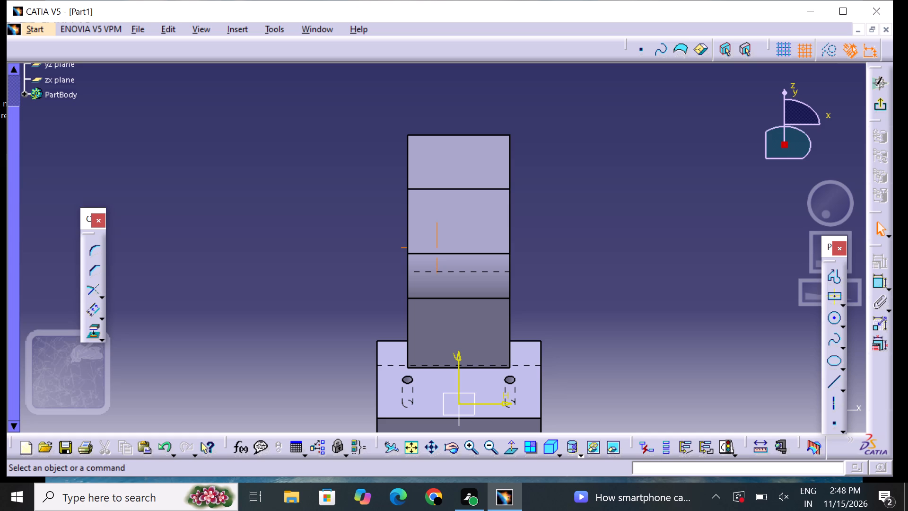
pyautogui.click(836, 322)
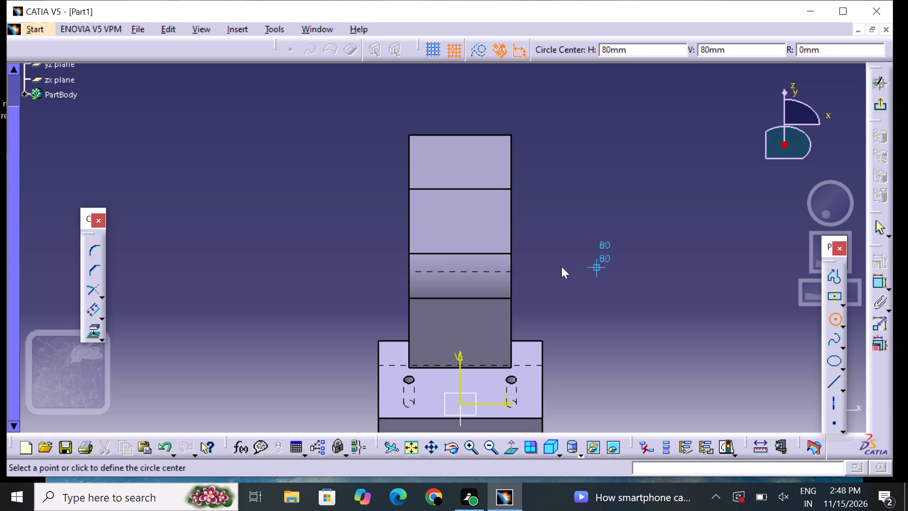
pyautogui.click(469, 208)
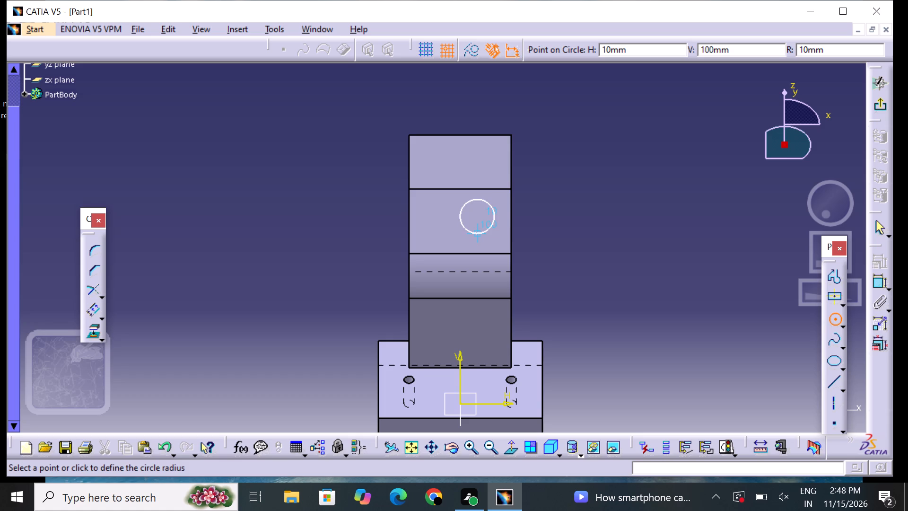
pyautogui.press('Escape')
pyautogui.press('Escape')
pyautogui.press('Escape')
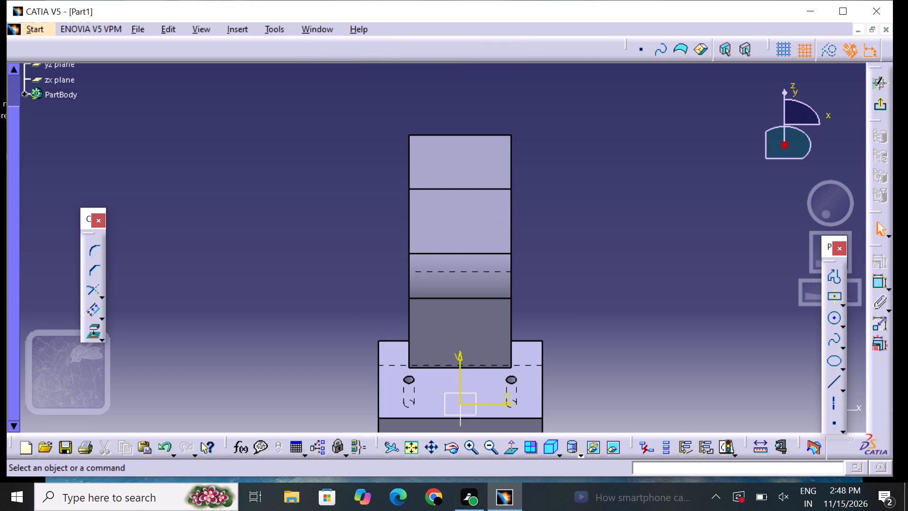
# Draw a circle about 40 mm in diameter centred on the sketch's vertical axis, about 120 mm above the origin.
pyautogui.click(829, 316)
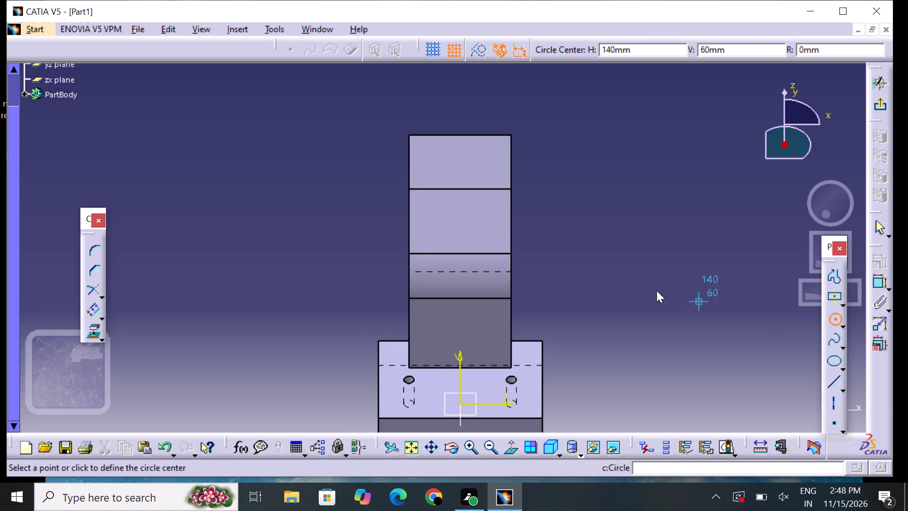
pyautogui.click(462, 206)
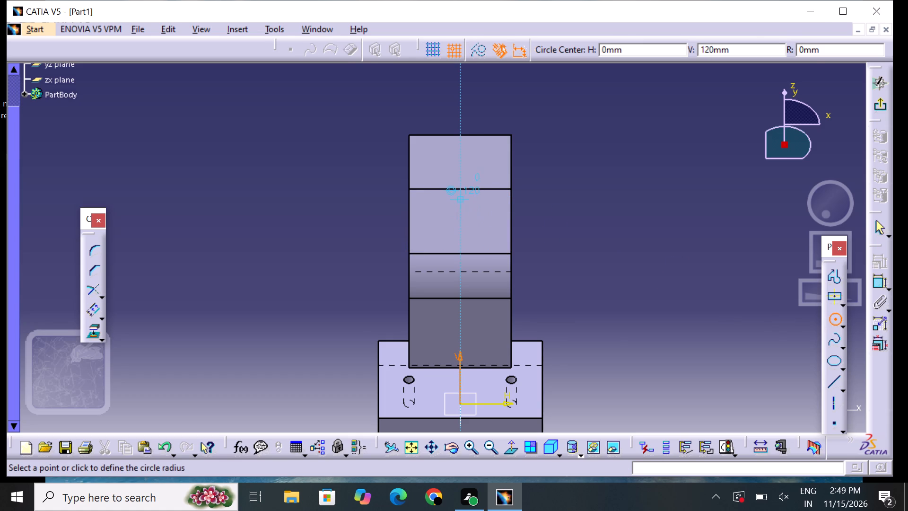
pyautogui.click(465, 240)
pyautogui.click(578, 258)
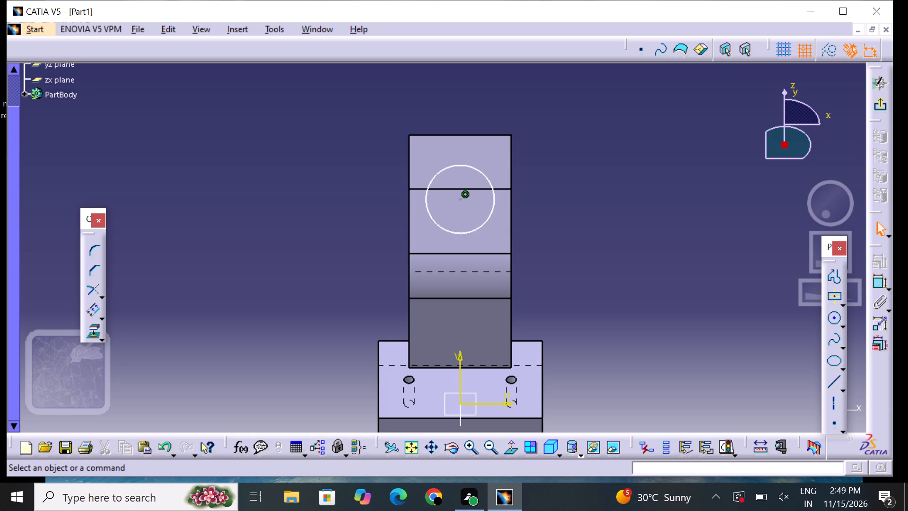
# Dimension the circle's diameter and set it to 52 mm.
pyautogui.click(877, 283)
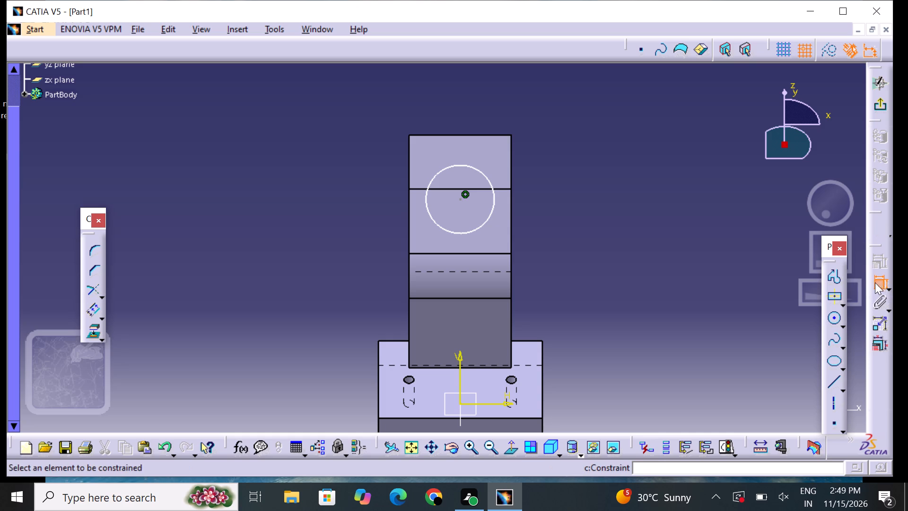
pyautogui.click(495, 200)
pyautogui.click(559, 187)
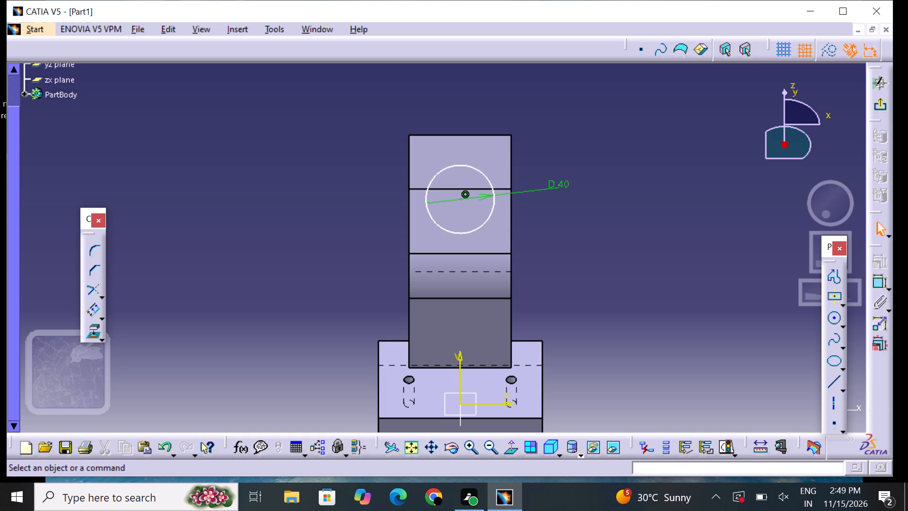
pyautogui.doubleClick(562, 182)
pyautogui.press('BackSpace')
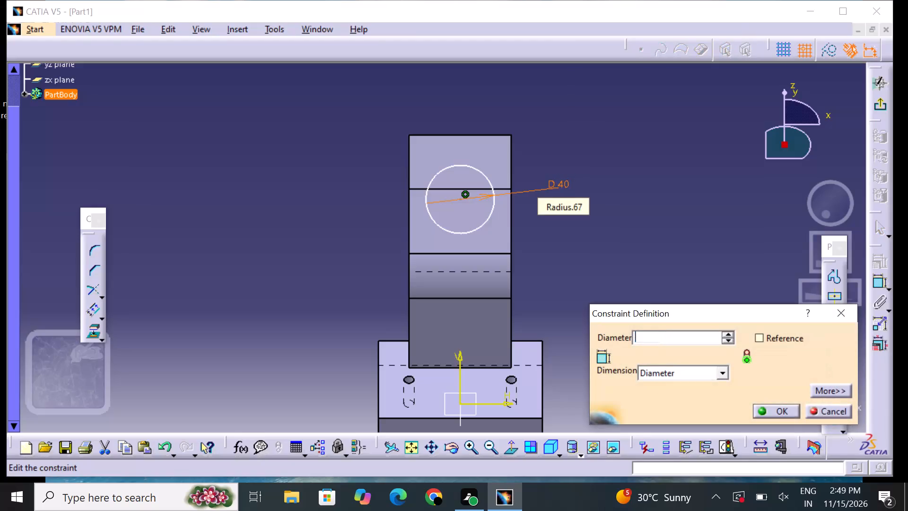
pyautogui.write('52')
pyautogui.press('Return')
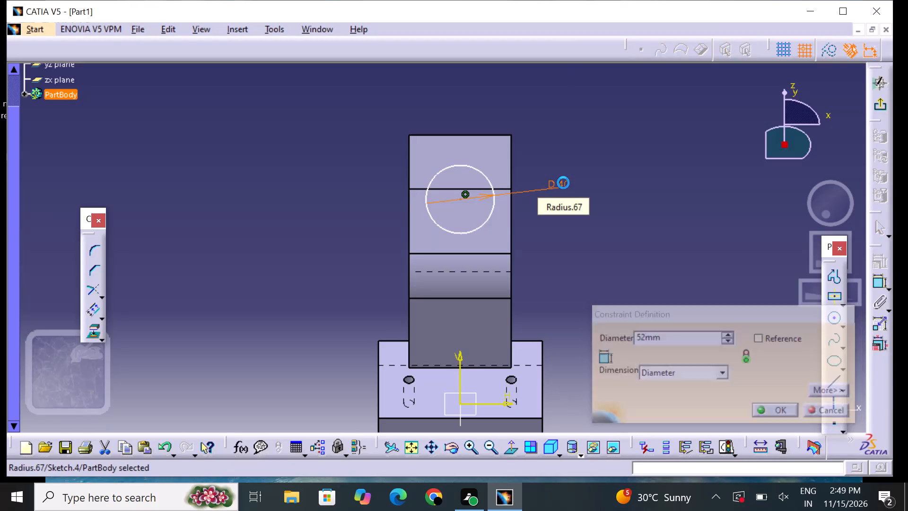
pyautogui.click(580, 233)
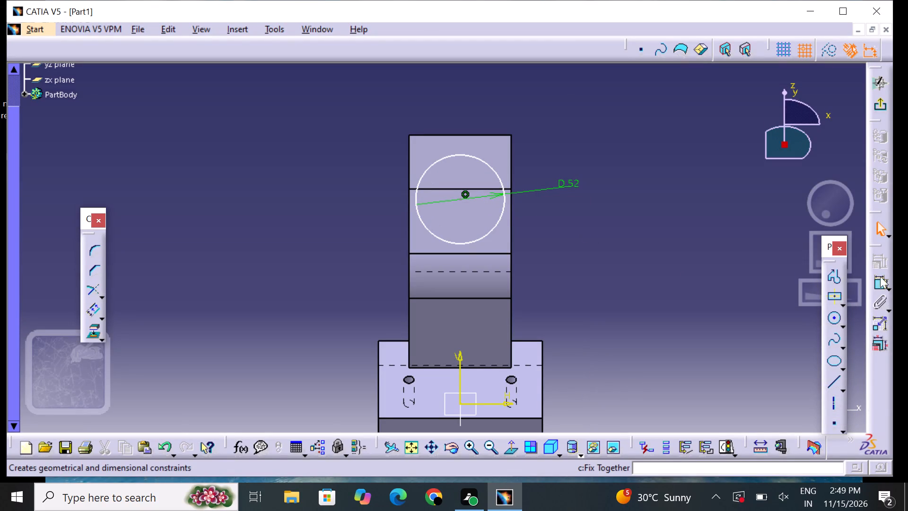
# Constrain the circle's centre 32 mm from the arm's upper end edge and exit the sketch.
pyautogui.click(877, 283)
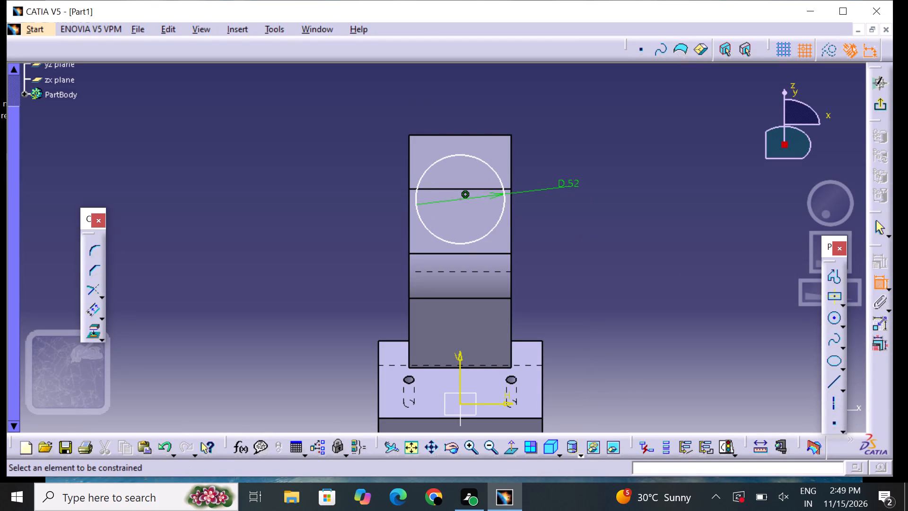
pyautogui.click(469, 133)
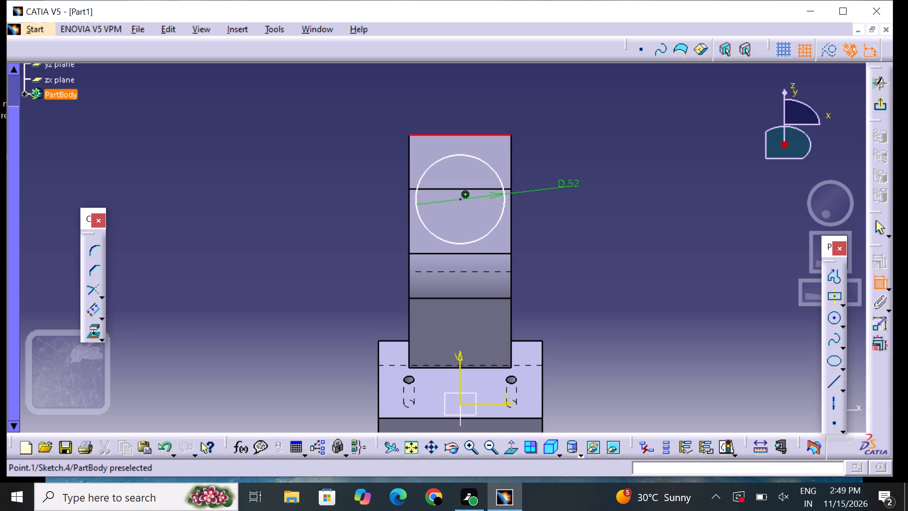
pyautogui.click(461, 197)
pyautogui.click(551, 167)
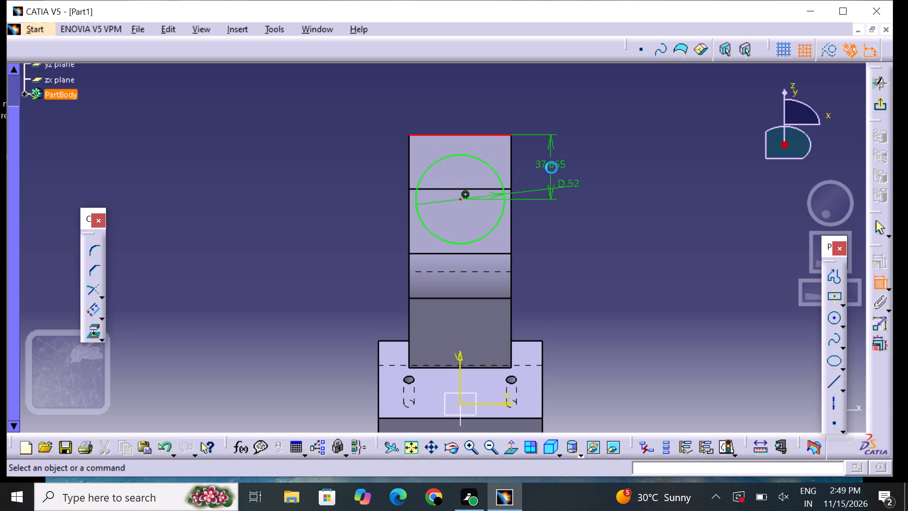
pyautogui.doubleClick(553, 166)
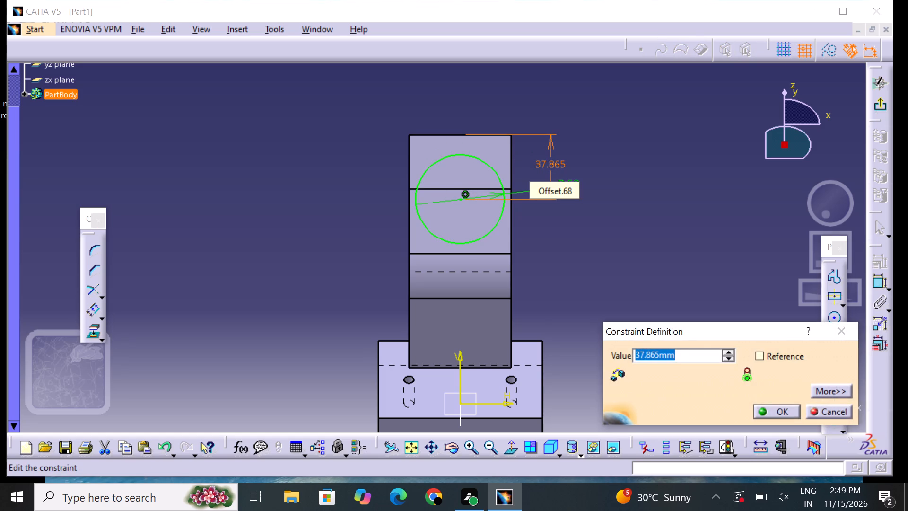
pyautogui.press('BackSpace')
pyautogui.write('32')
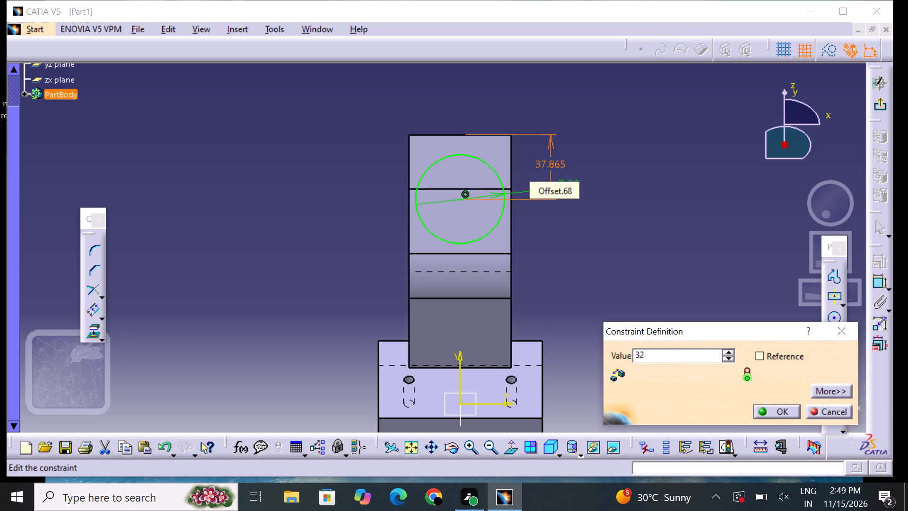
pyautogui.press('Return')
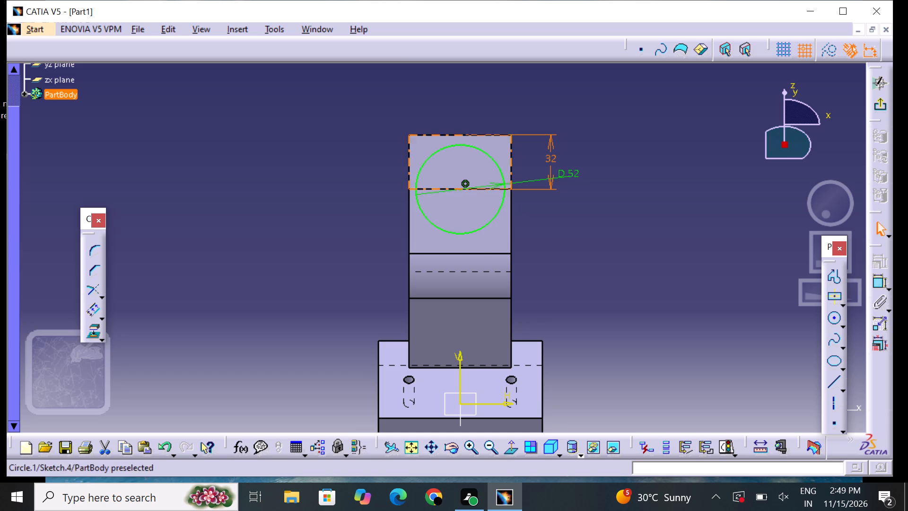
pyautogui.click(601, 249)
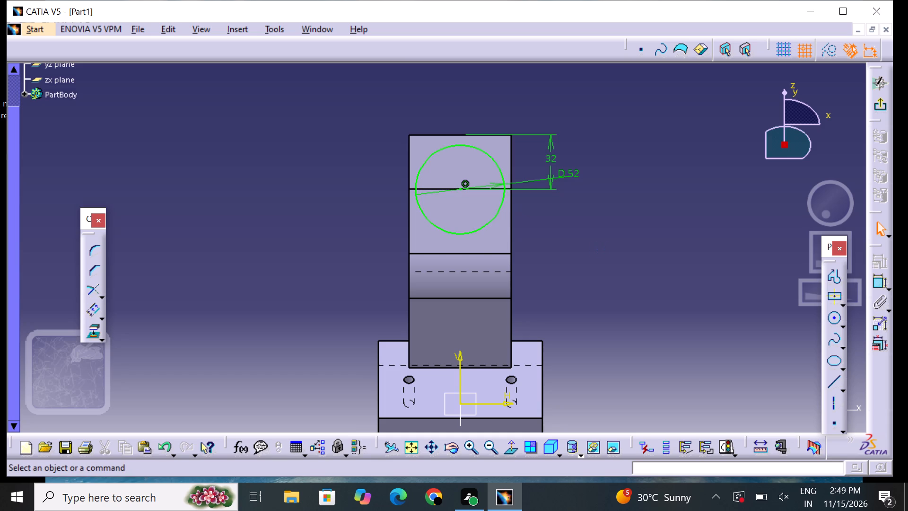
pyautogui.click(882, 113)
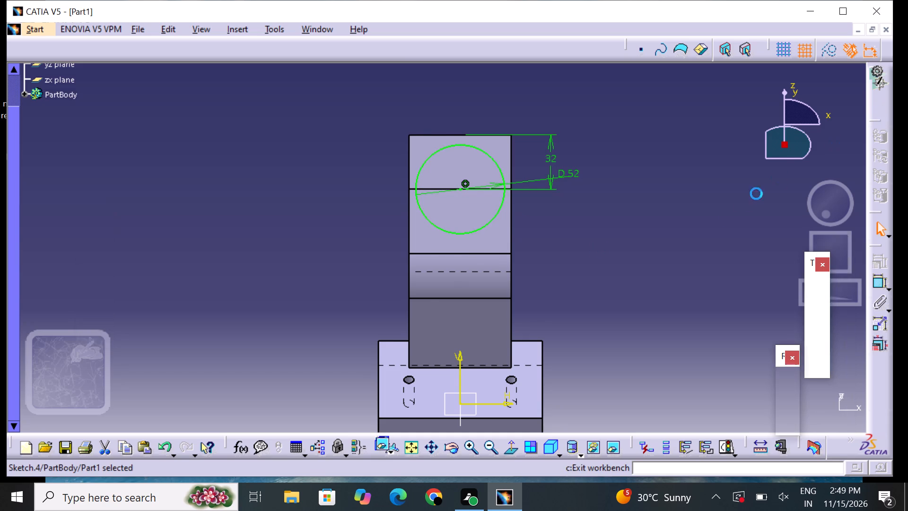
# Pad the 52 mm circle 32 mm outward from the arm's inclined face to form a cylindrical boss.
pyautogui.click(880, 278)
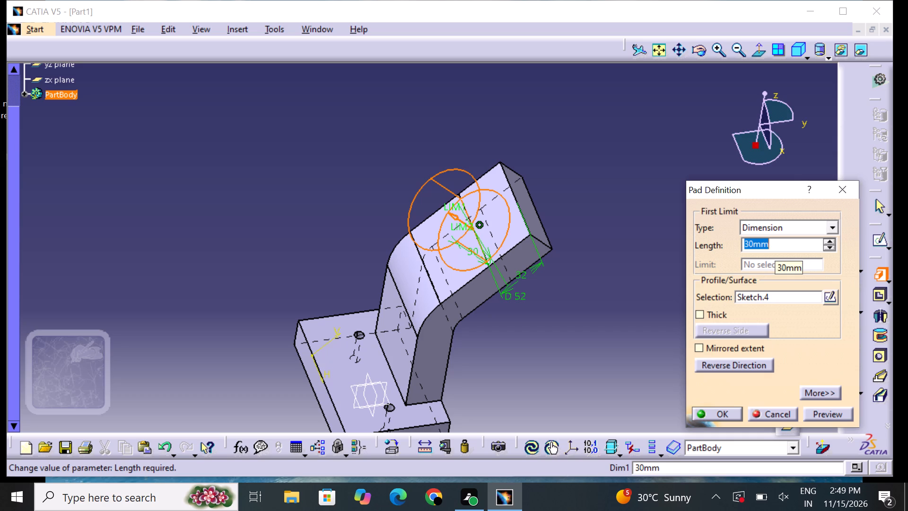
pyautogui.press('BackSpace')
pyautogui.press('BackSpace')
pyautogui.write('32')
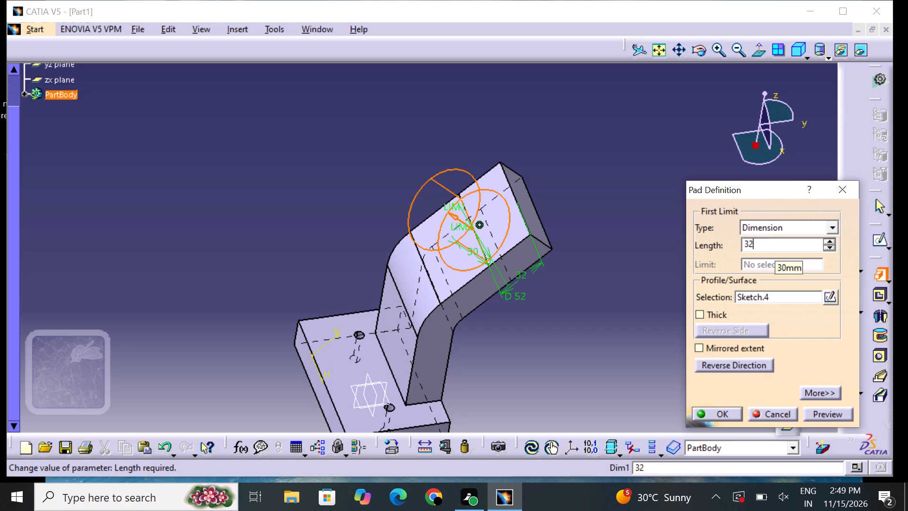
pyautogui.click(825, 412)
pyautogui.click(720, 415)
pyautogui.click(578, 367)
pyautogui.moveTo(576, 343); pyautogui.dragTo(573, 321, button='middle')
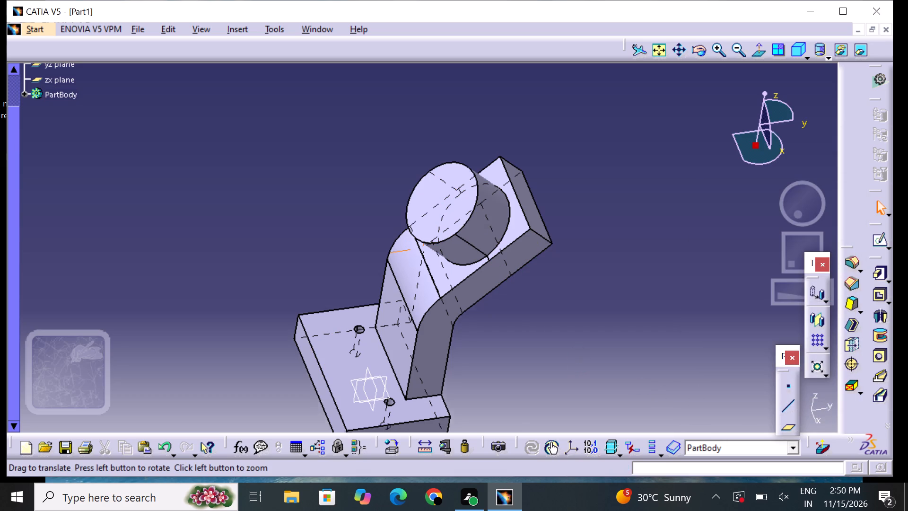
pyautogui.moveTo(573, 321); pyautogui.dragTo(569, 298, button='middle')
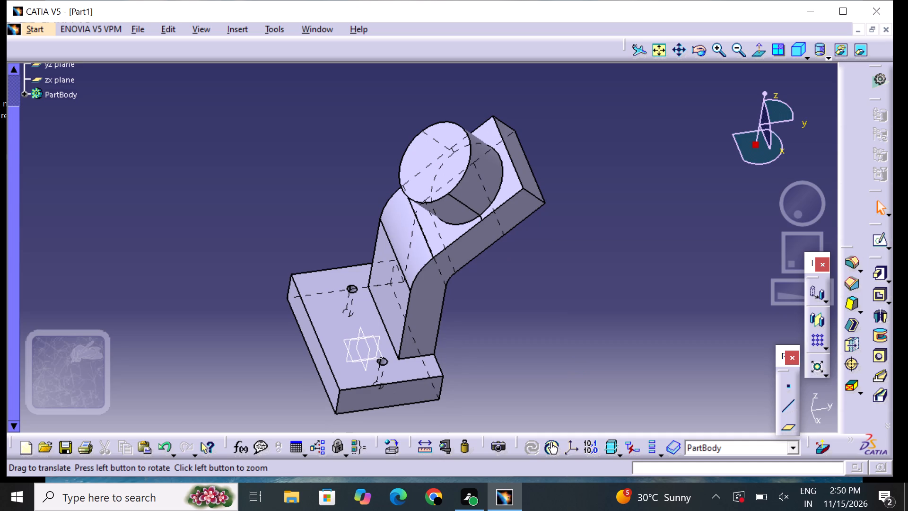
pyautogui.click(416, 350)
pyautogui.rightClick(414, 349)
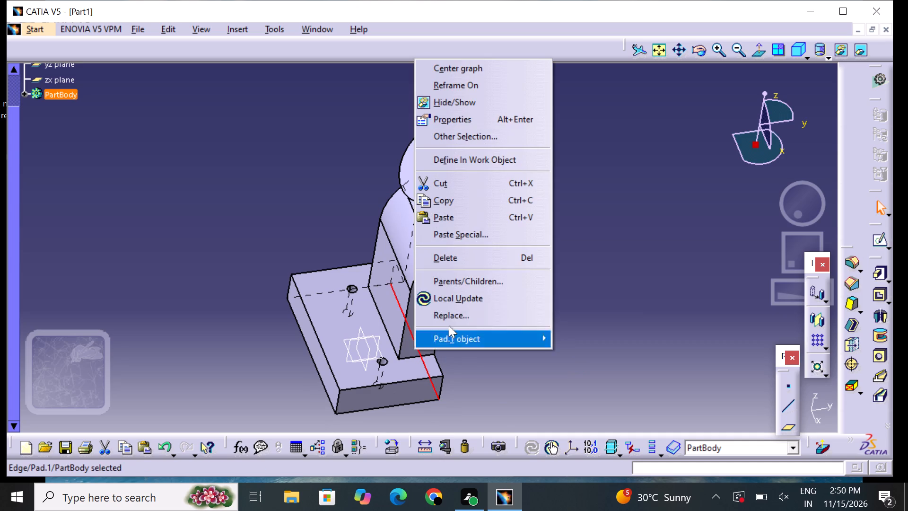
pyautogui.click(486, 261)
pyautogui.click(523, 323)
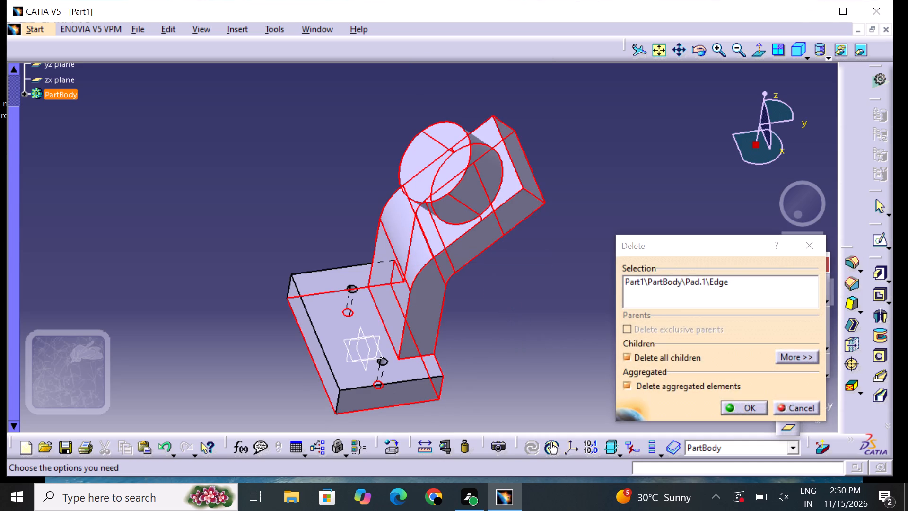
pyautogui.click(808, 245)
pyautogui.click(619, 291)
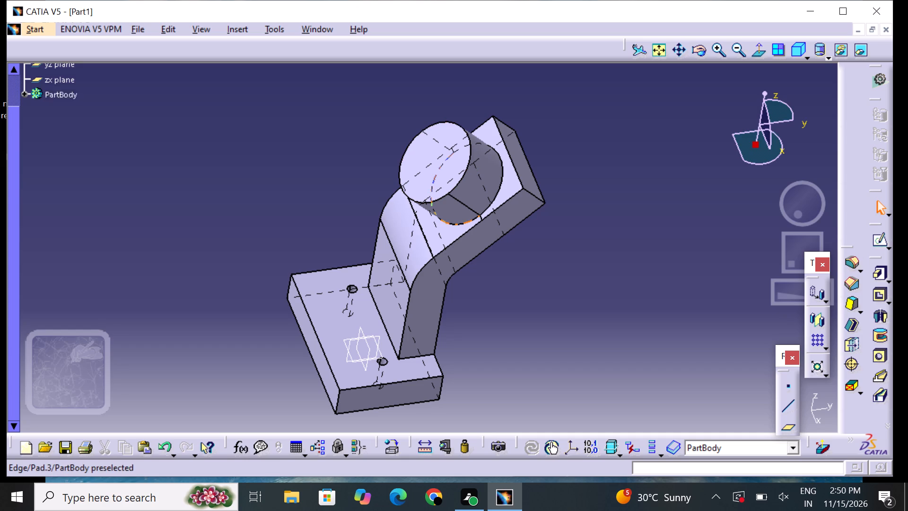
# Sketch a circle about 20 mm in diameter on the boss's end face, centred on the vertical axis about 120 mm above the origin.
pyautogui.click(441, 161)
pyautogui.click(460, 176)
pyautogui.doubleClick(620, 292)
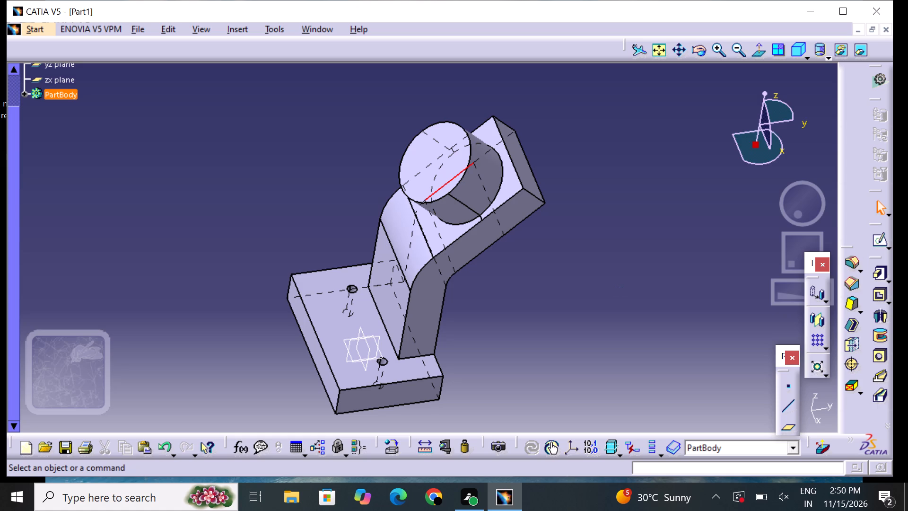
pyautogui.click(417, 158)
pyautogui.click(880, 241)
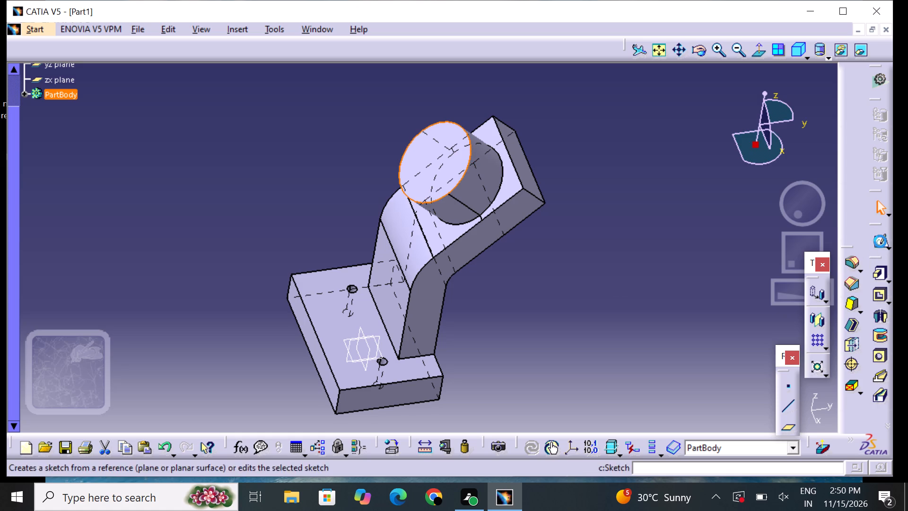
pyautogui.moveTo(571, 329); pyautogui.dragTo(629, 261, button='middle')
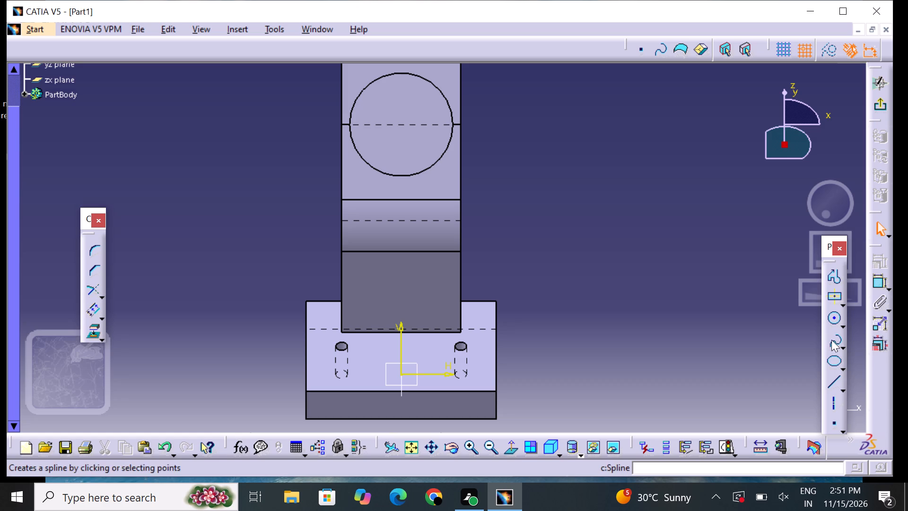
pyautogui.click(831, 319)
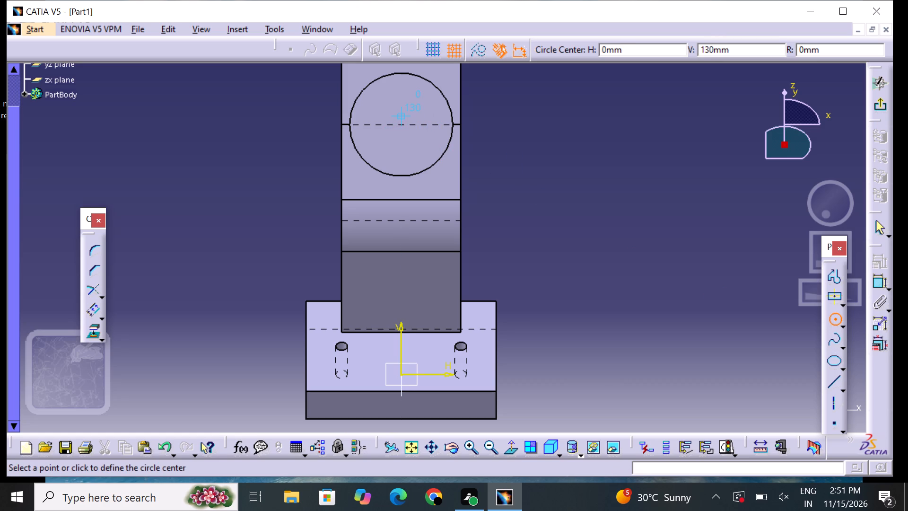
pyautogui.click(402, 127)
pyautogui.click(403, 152)
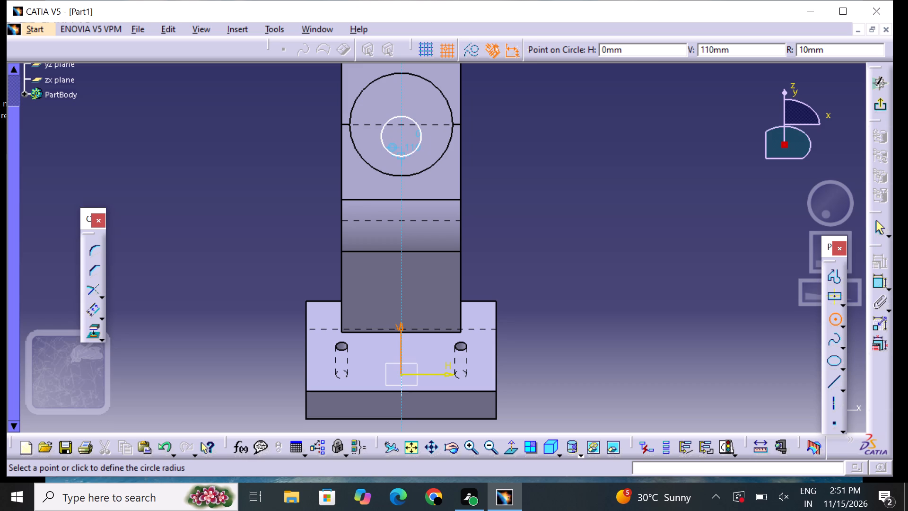
pyautogui.click(554, 217)
# Dimension the new circle's diameter and set it to 32 mm.
pyautogui.click(881, 282)
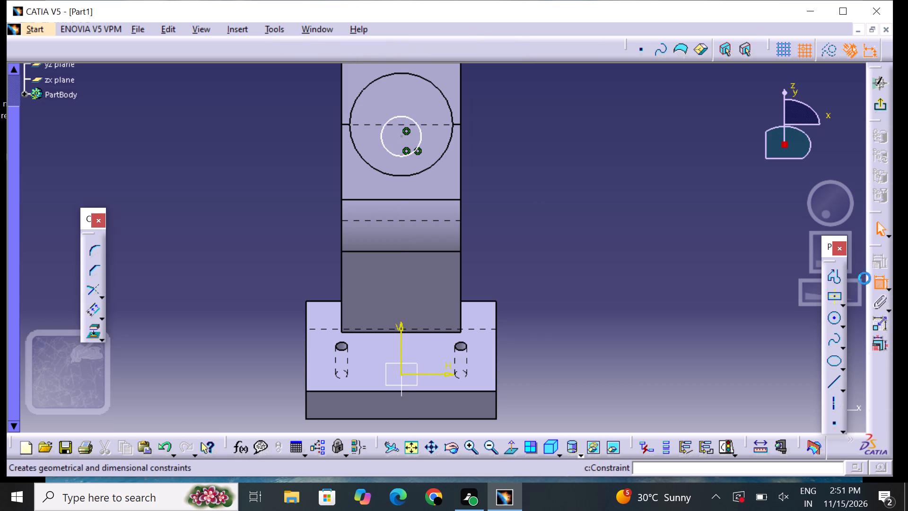
pyautogui.click(407, 116)
pyautogui.click(538, 138)
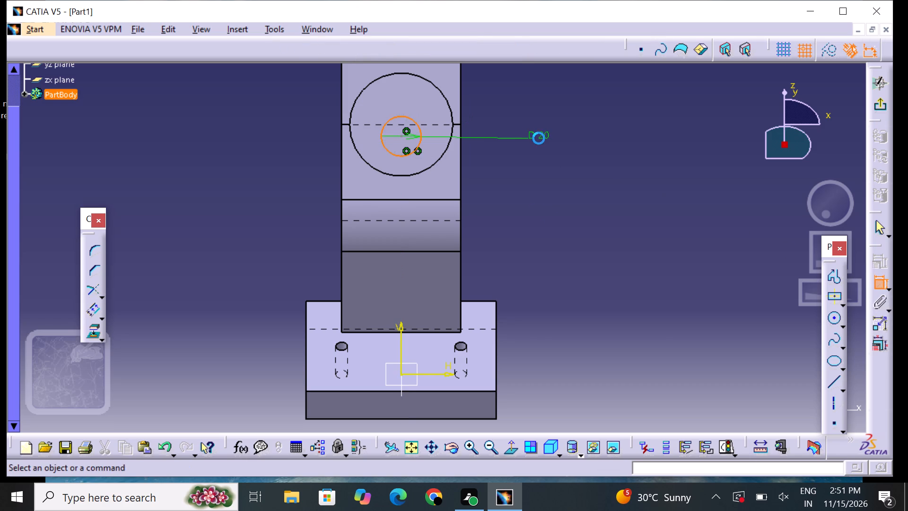
pyautogui.doubleClick(542, 135)
pyautogui.press('BackSpace')
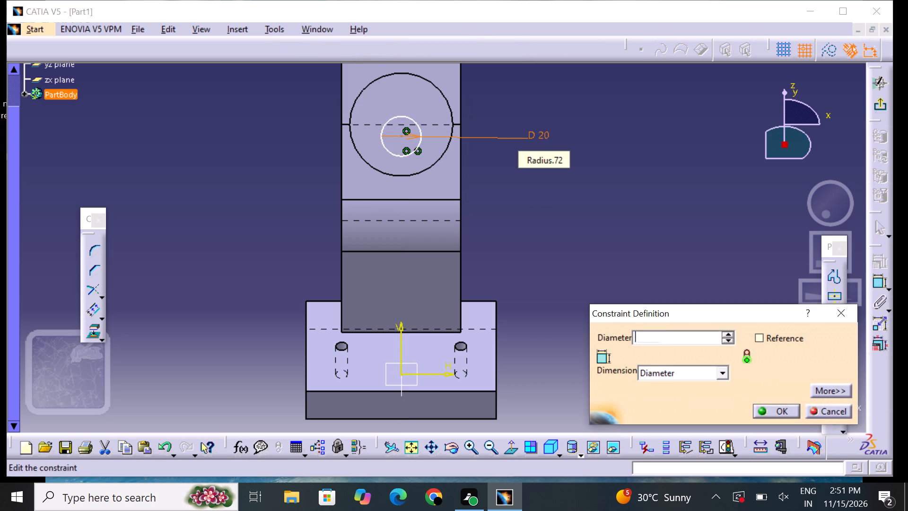
pyautogui.write('32')
pyautogui.press('Return')
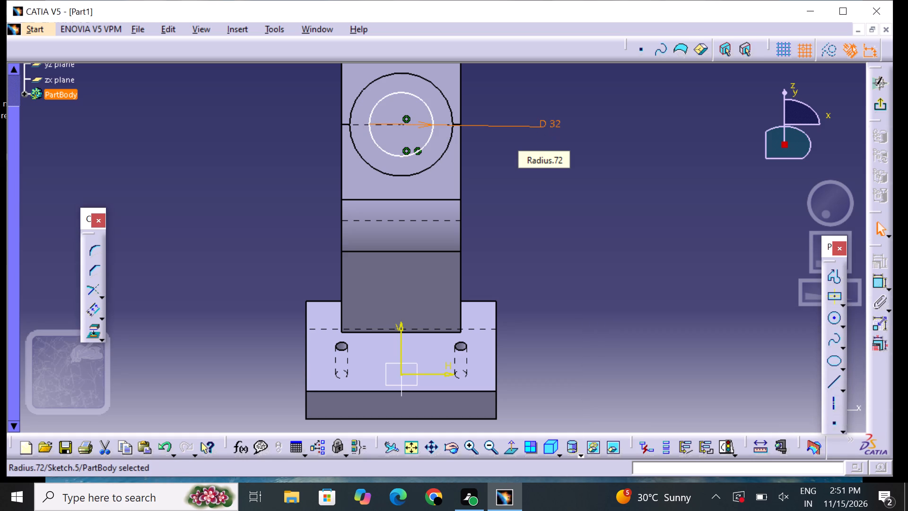
pyautogui.click(541, 183)
# Make the 32 mm circle concentric with the boss's outer edge and exit the sketch.
pyautogui.moveTo(543, 186); pyautogui.dragTo(547, 248, button='middle')
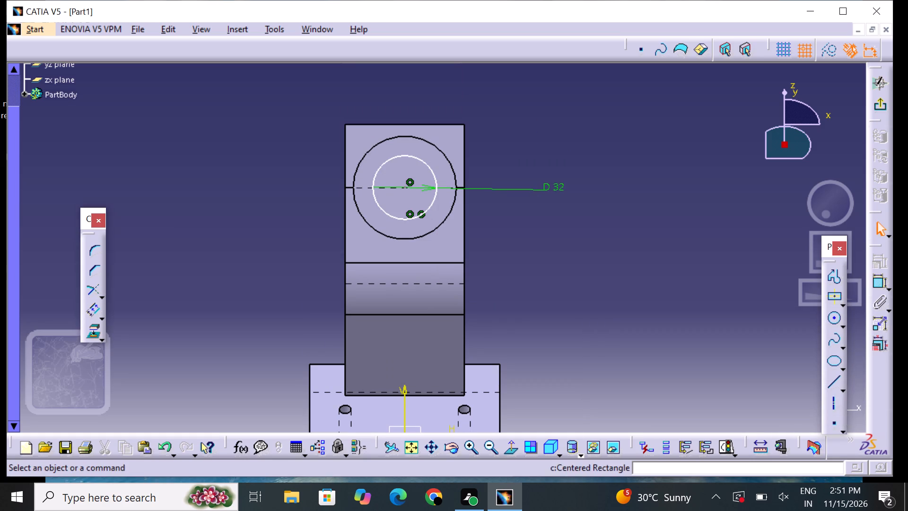
pyautogui.click(877, 282)
pyautogui.click(433, 145)
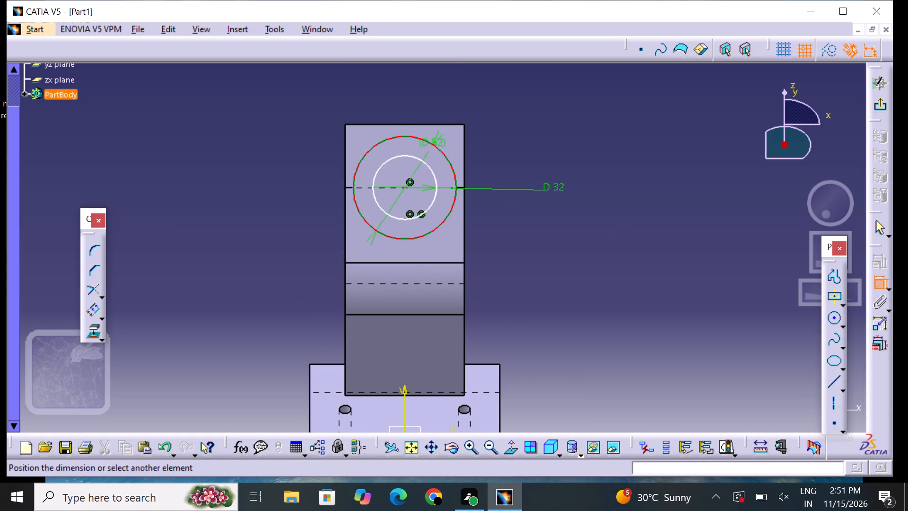
pyautogui.click(430, 169)
pyautogui.rightClick(430, 169)
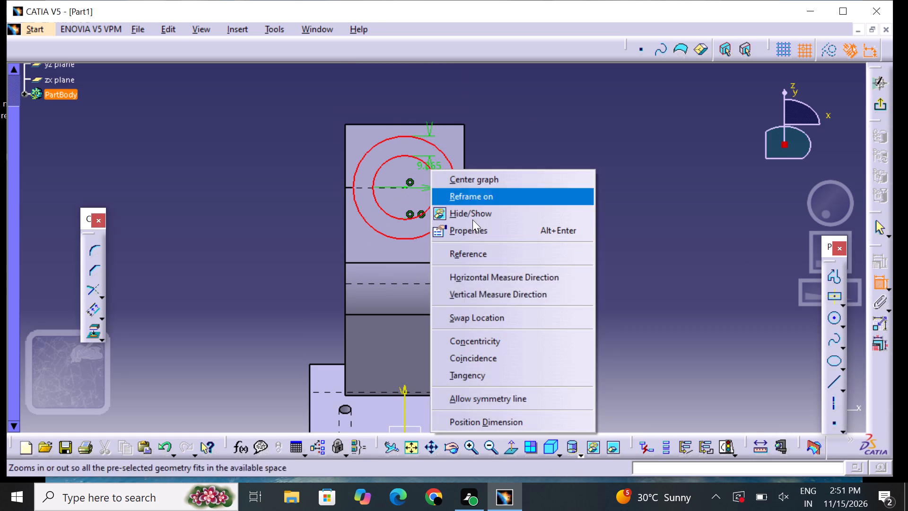
pyautogui.click(507, 349)
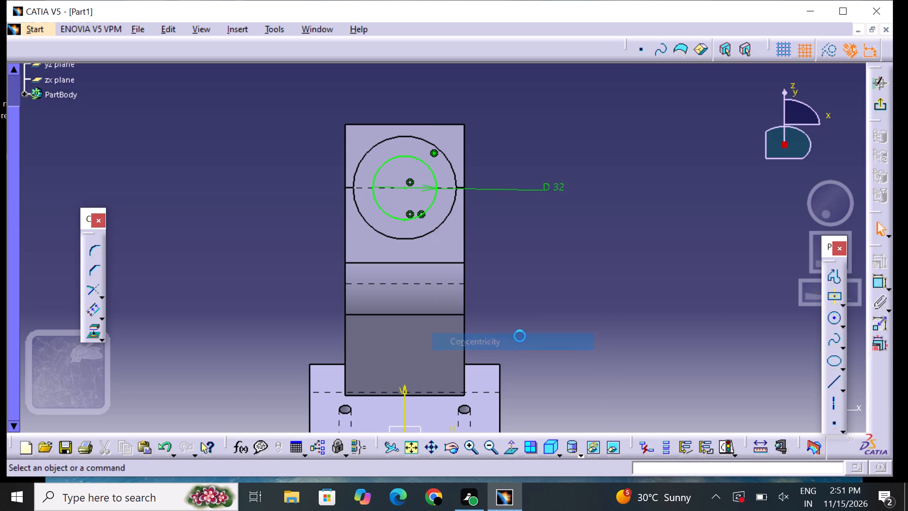
pyautogui.click(594, 301)
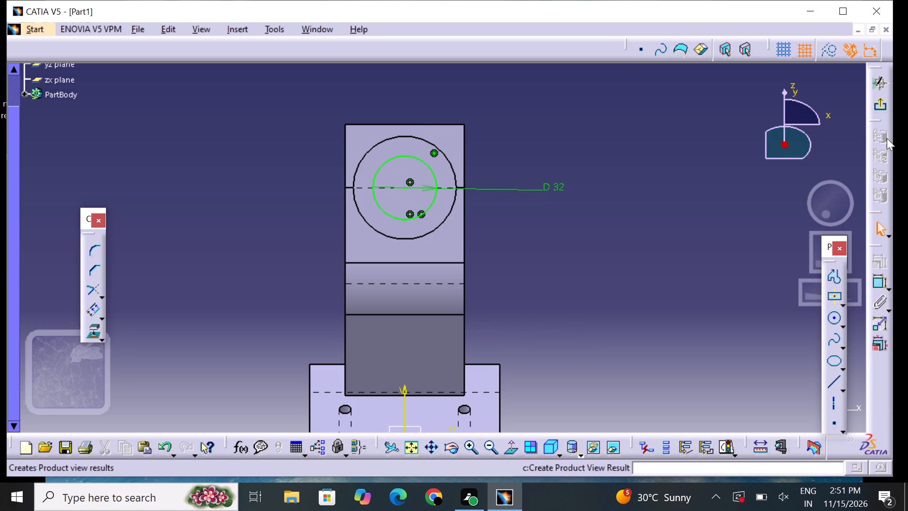
pyautogui.click(884, 106)
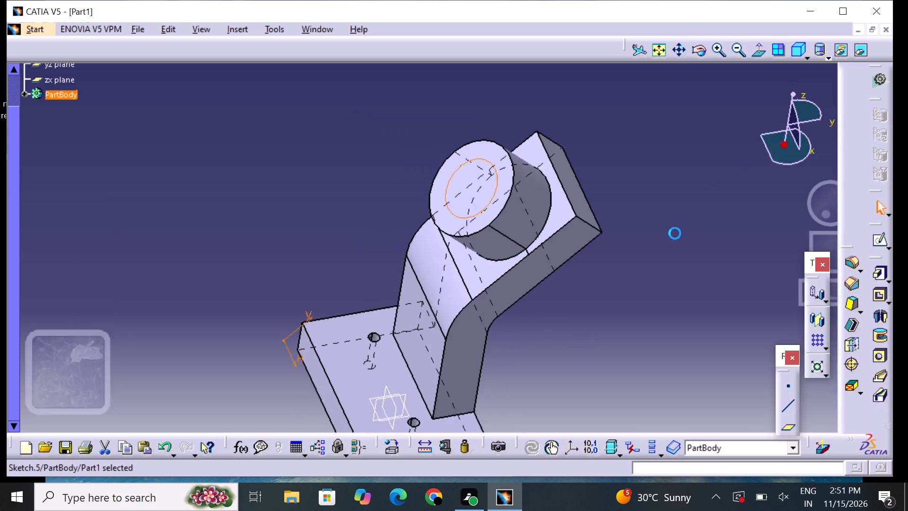
# Pocket the 32 mm circle through the boss and arm with the Up to next limit.
pyautogui.click(879, 294)
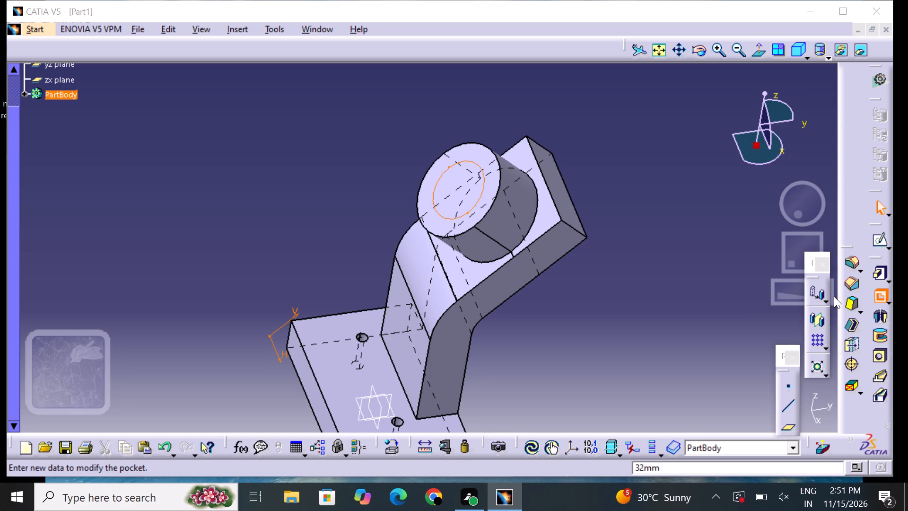
pyautogui.click(774, 217)
pyautogui.click(777, 225)
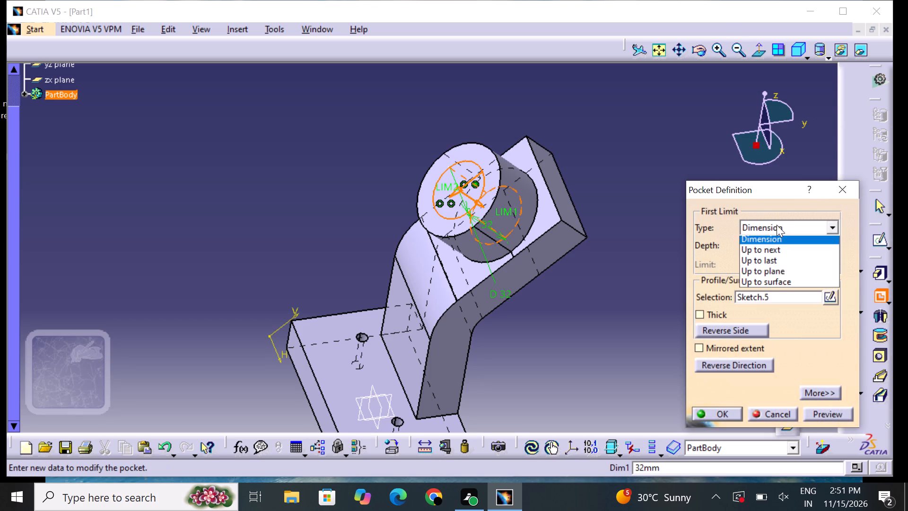
pyautogui.click(786, 250)
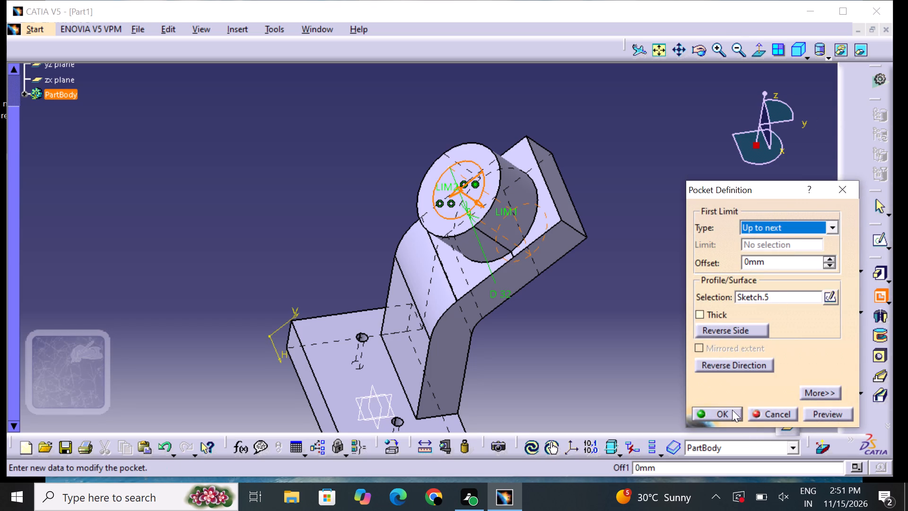
pyautogui.click(732, 411)
pyautogui.click(637, 354)
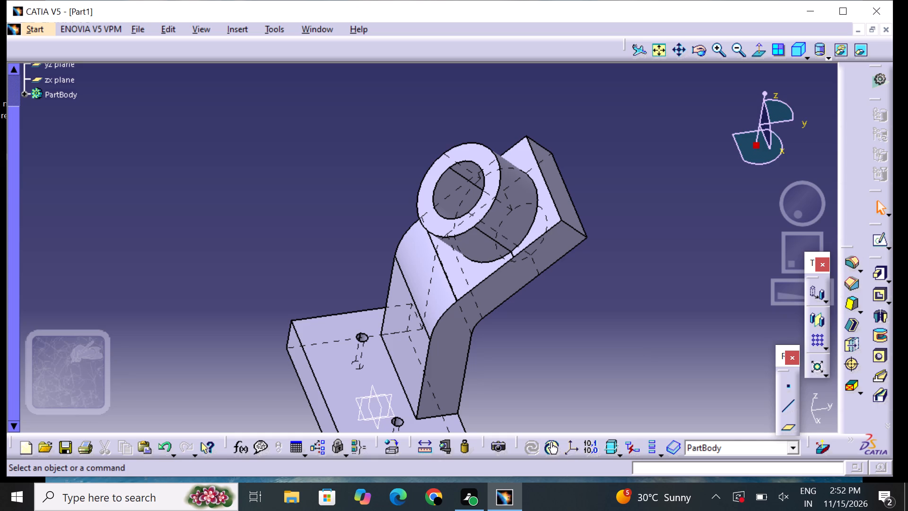
# Start a new sketch on the yz plane, with the side profile of the base, arm and boss in view.
pyautogui.moveTo(573, 383); pyautogui.dragTo(545, 300, button='middle')
pyautogui.moveTo(569, 374); pyautogui.dragTo(543, 306, button='right')
pyautogui.moveTo(499, 354); pyautogui.dragTo(469, 188, button='middle')
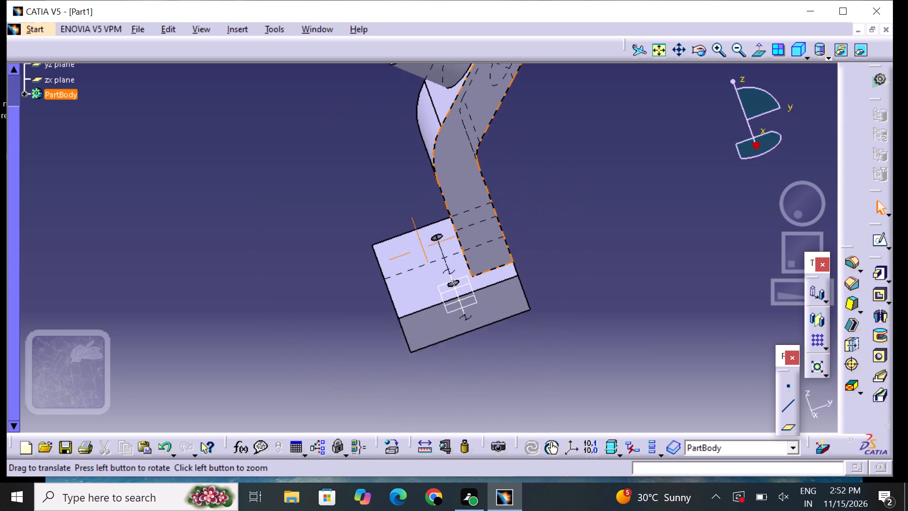
pyautogui.moveTo(506, 182); pyautogui.dragTo(522, 228, button='middle')
pyautogui.moveTo(506, 182); pyautogui.dragTo(520, 227, button='right')
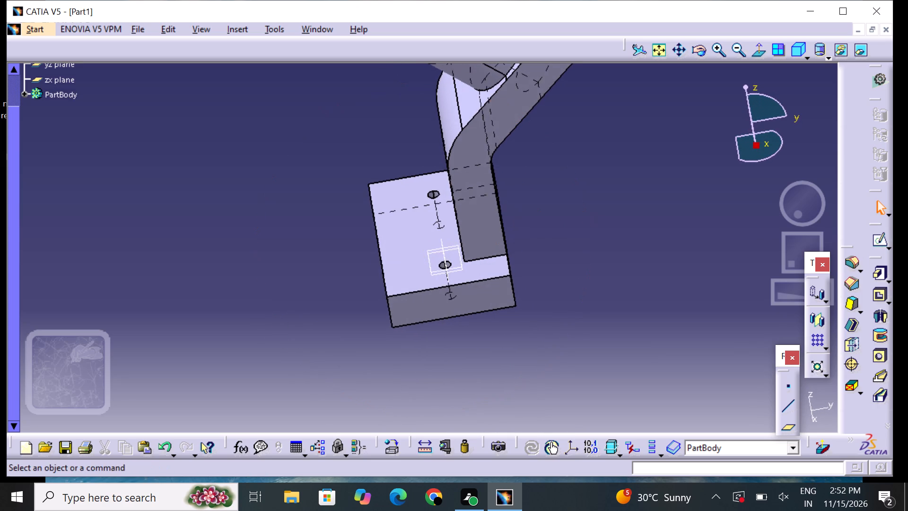
pyautogui.moveTo(313, 353); pyautogui.dragTo(333, 271, button='middle')
pyautogui.moveTo(313, 349); pyautogui.dragTo(333, 271, button='right')
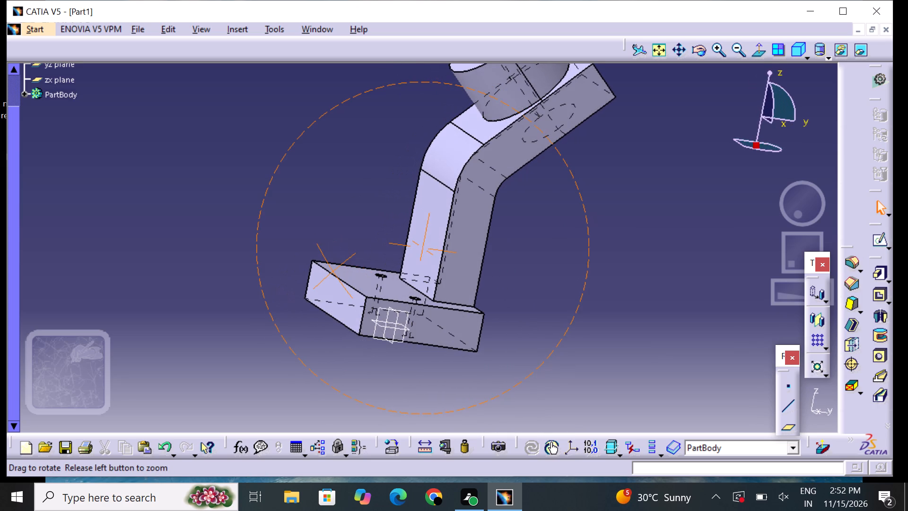
pyautogui.moveTo(333, 271); pyautogui.dragTo(323, 272, button='middle')
pyautogui.moveTo(333, 271); pyautogui.dragTo(323, 272, button='right')
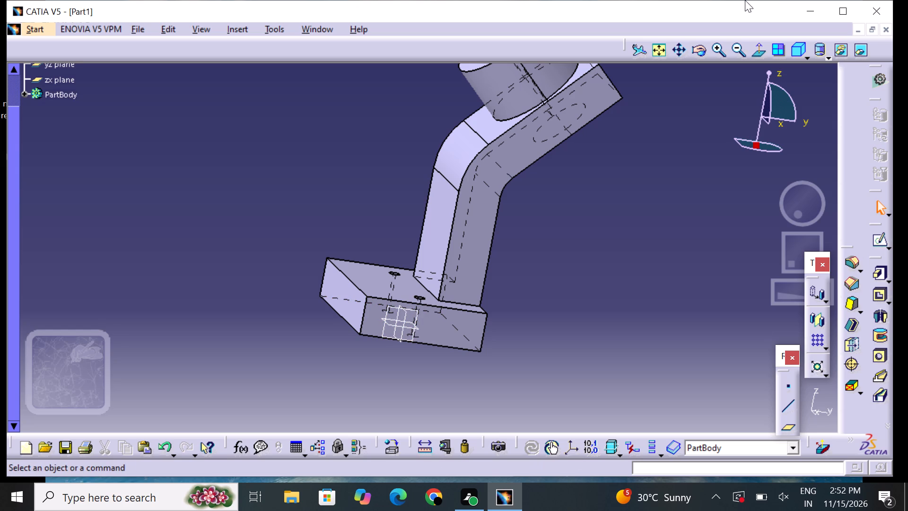
pyautogui.click(718, 51)
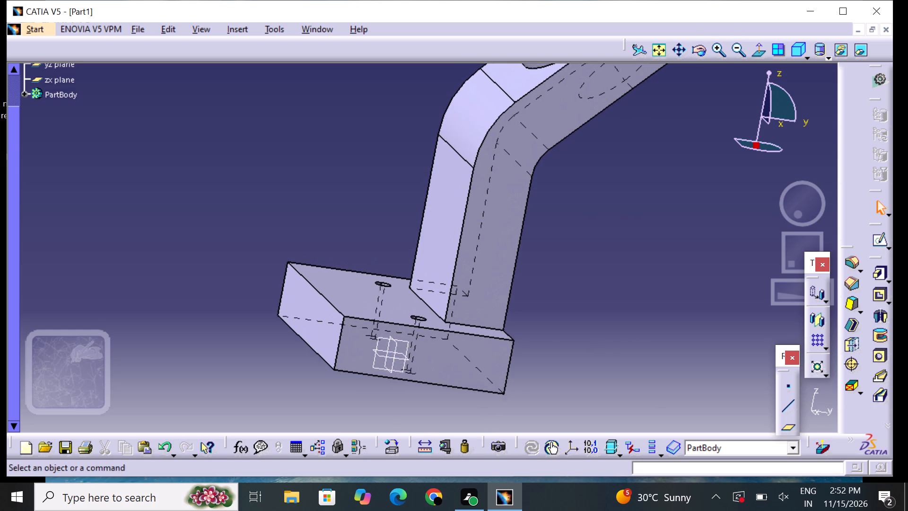
pyautogui.click(377, 347)
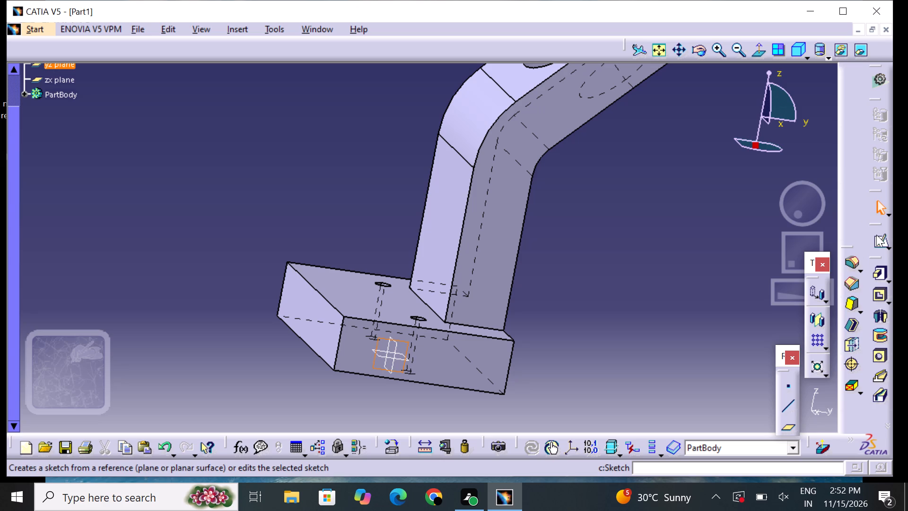
pyautogui.click(878, 235)
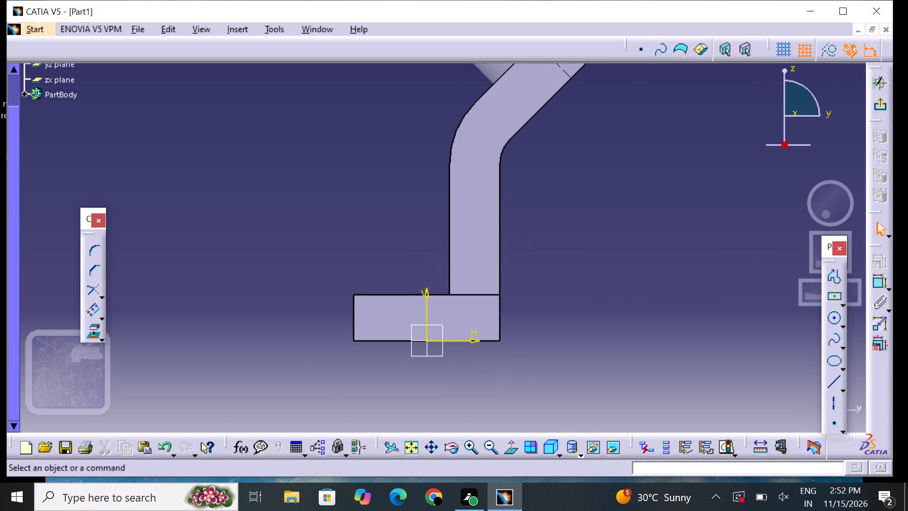
pyautogui.moveTo(663, 262); pyautogui.dragTo(637, 318, button='middle')
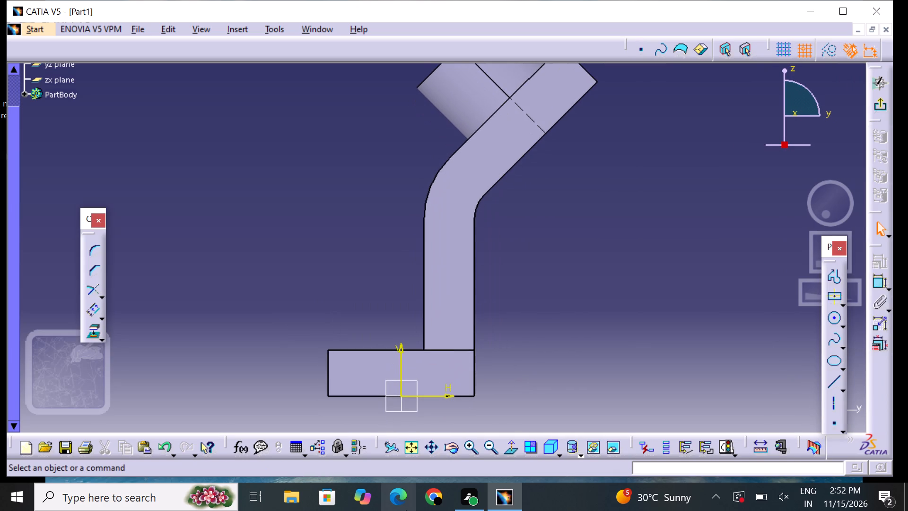
pyautogui.moveTo(490, 459); pyautogui.dragTo(491, 455)
pyautogui.click(492, 455)
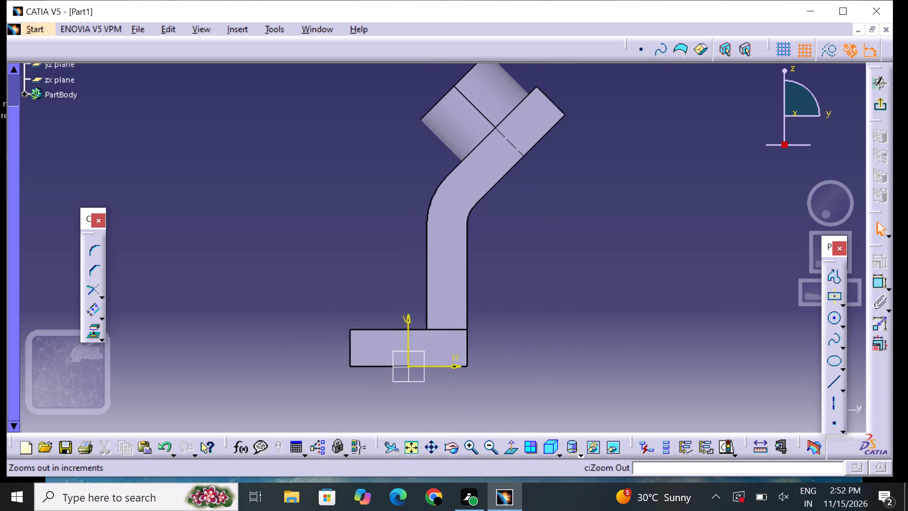
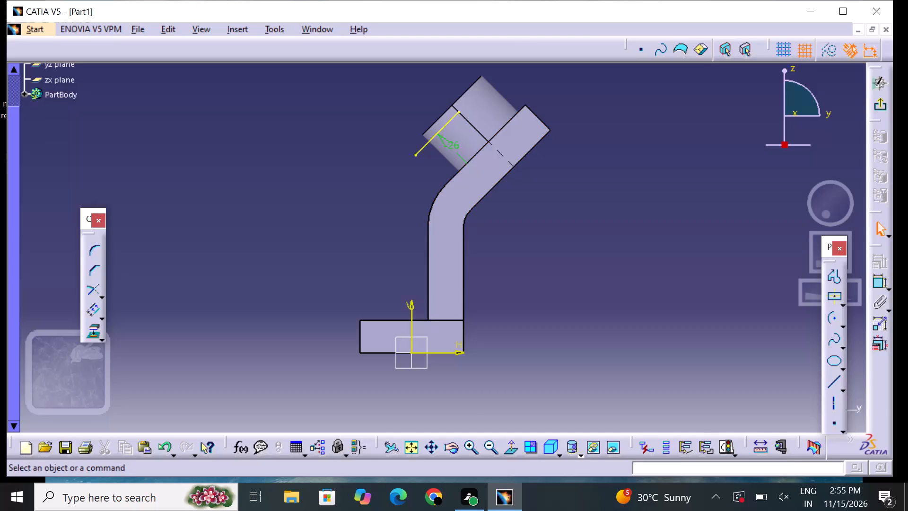
# Project the curved bend edge on the arm's boss side onto the sketch as a construction element.
pyautogui.click(439, 193)
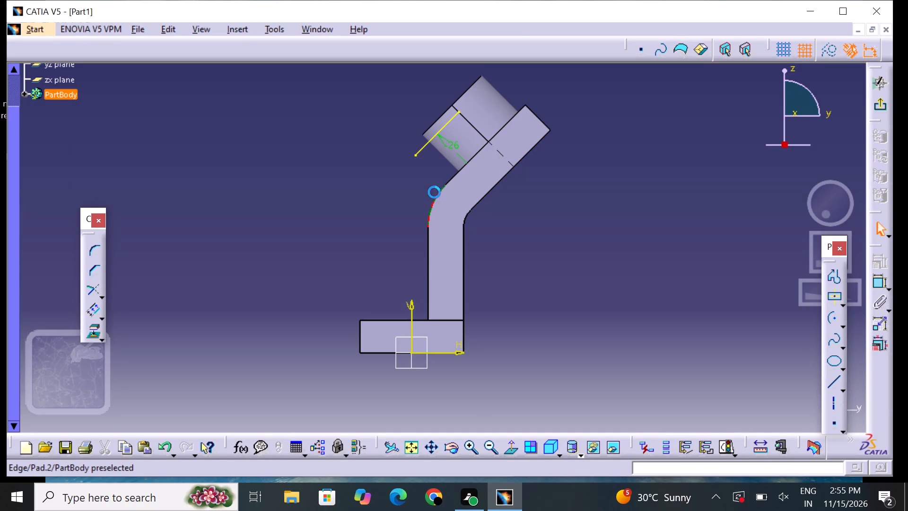
pyautogui.moveTo(292, 283); pyautogui.dragTo(293, 288)
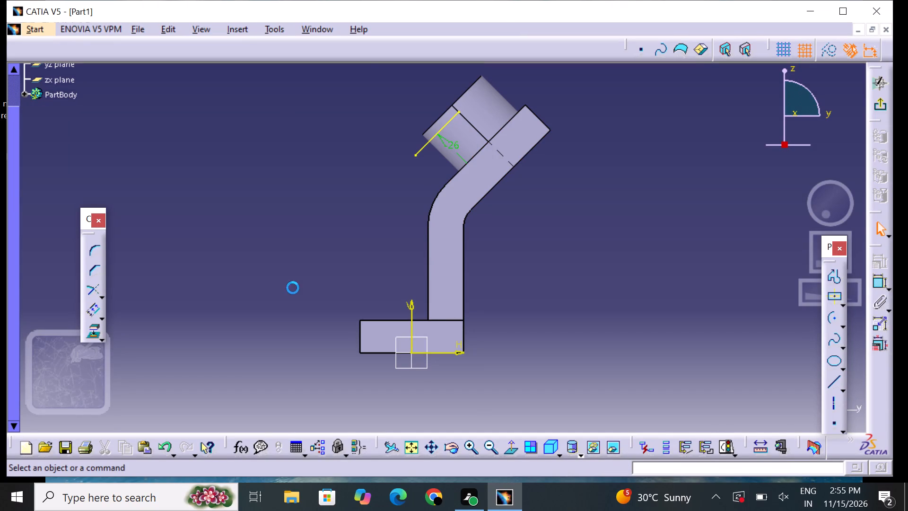
pyautogui.click(434, 200)
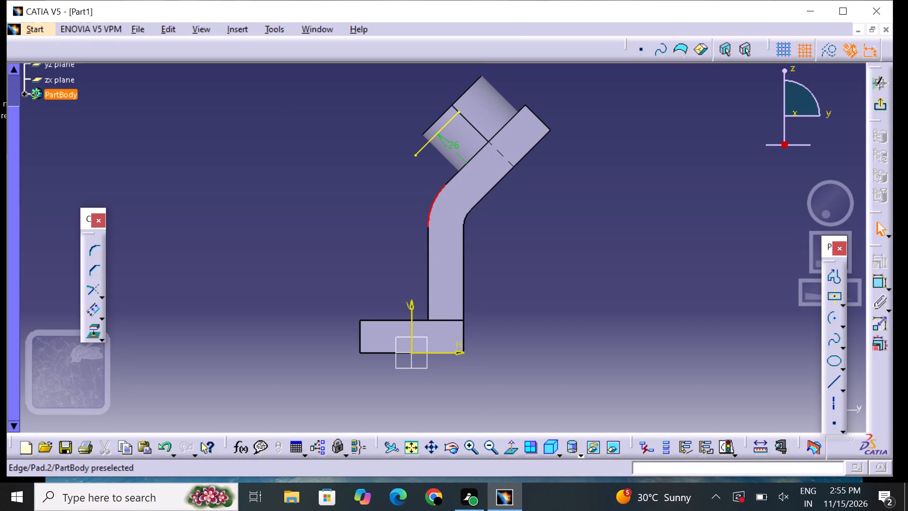
pyautogui.click(677, 280)
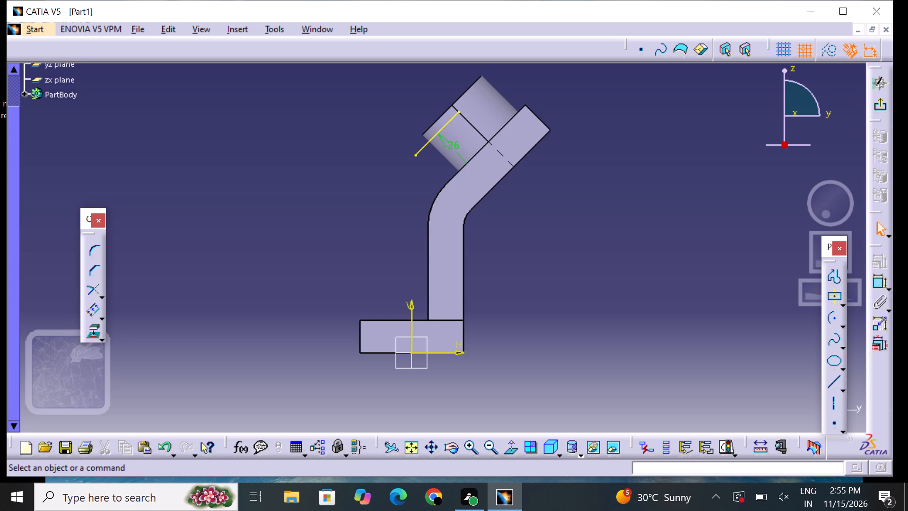
pyautogui.click(432, 202)
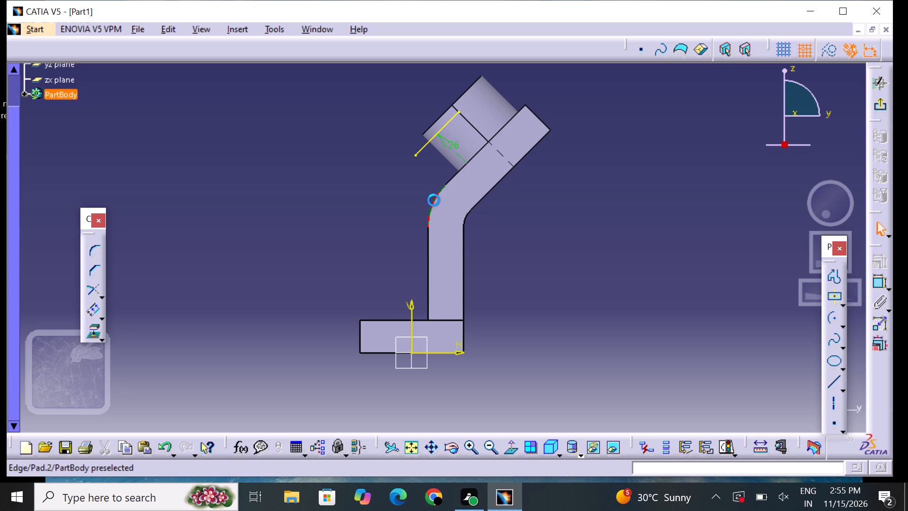
pyautogui.click(826, 48)
pyautogui.click(636, 183)
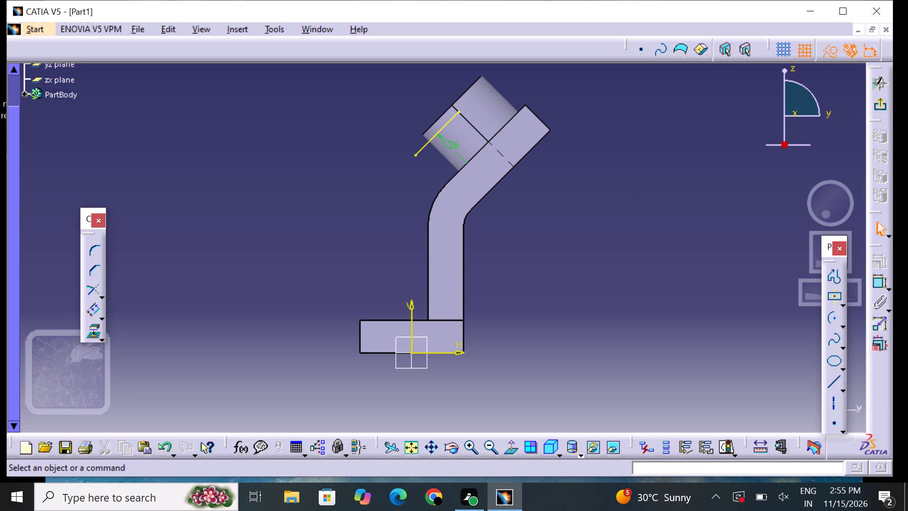
pyautogui.click(432, 199)
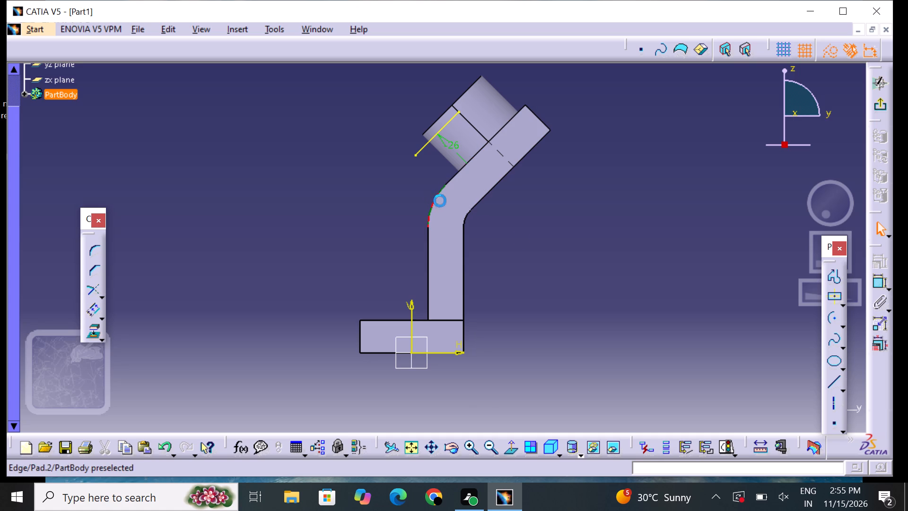
pyautogui.click(579, 257)
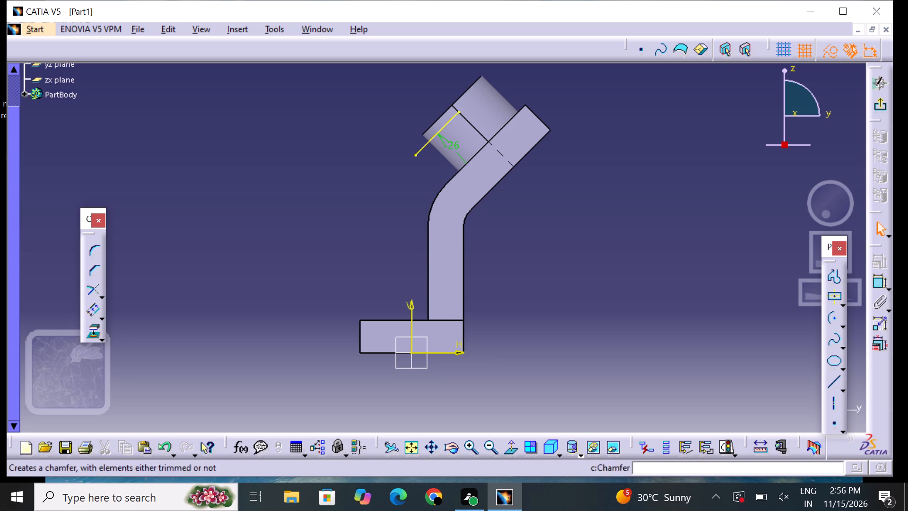
pyautogui.click(97, 326)
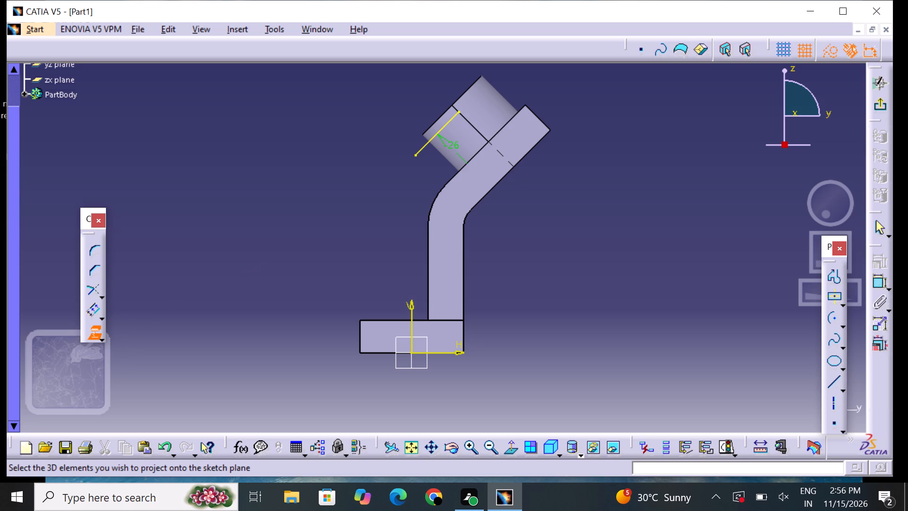
pyautogui.click(439, 196)
pyautogui.click(640, 212)
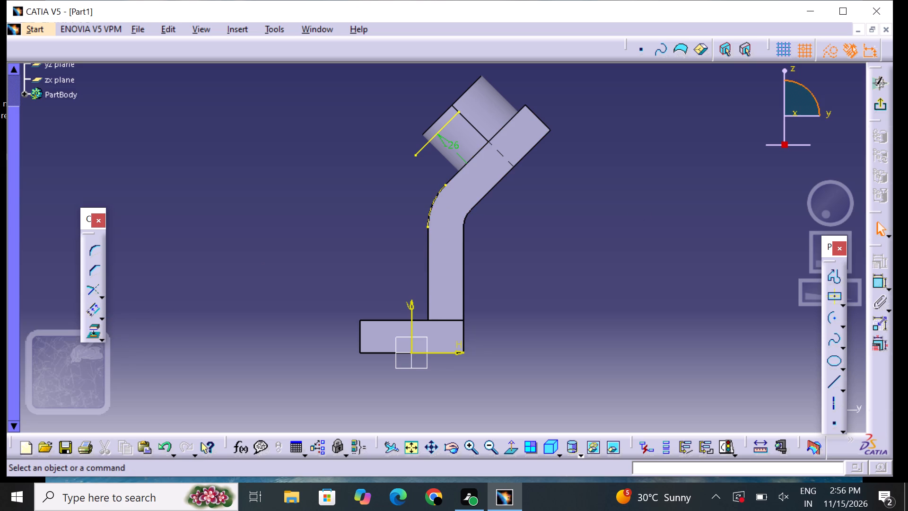
pyautogui.click(829, 47)
pyautogui.moveTo(665, 216); pyautogui.dragTo(665, 220)
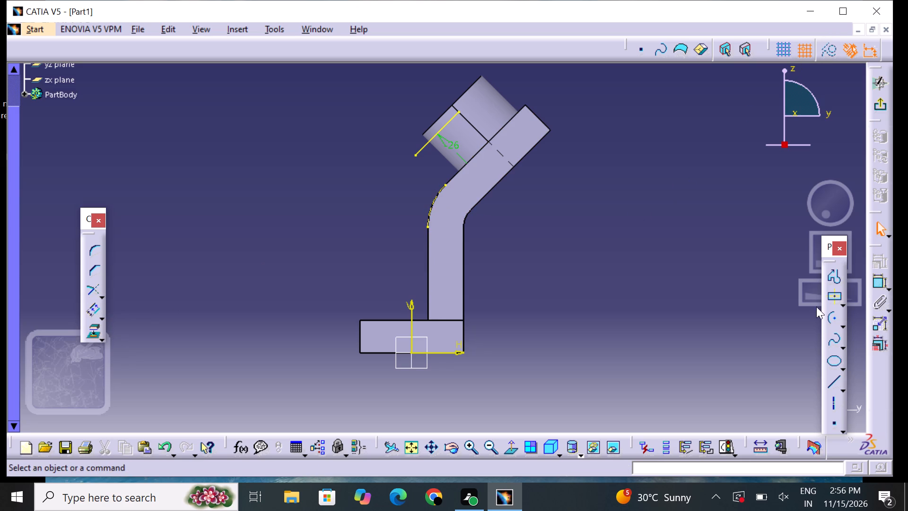
# Draw a centred arc of about 65 mm radius and 50° sweep from the boss line's lower end, curving down beside the arm.
pyautogui.click(836, 320)
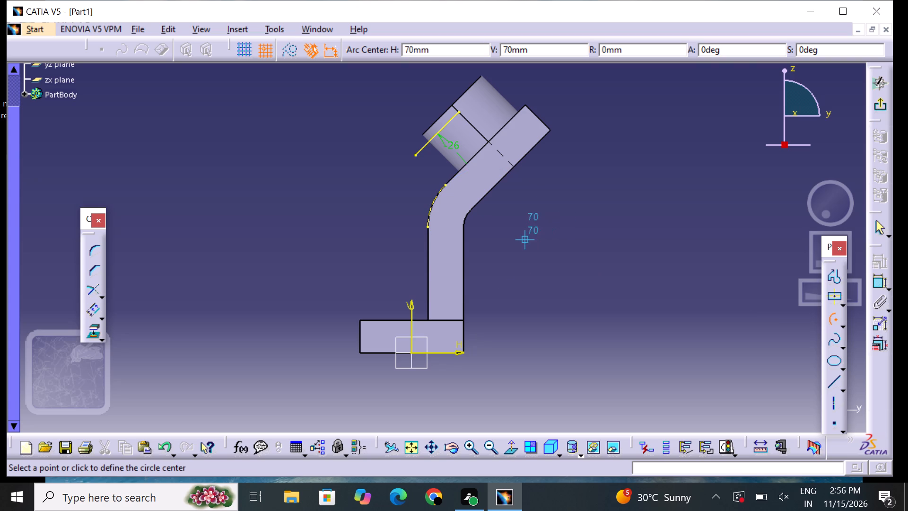
pyautogui.click(497, 224)
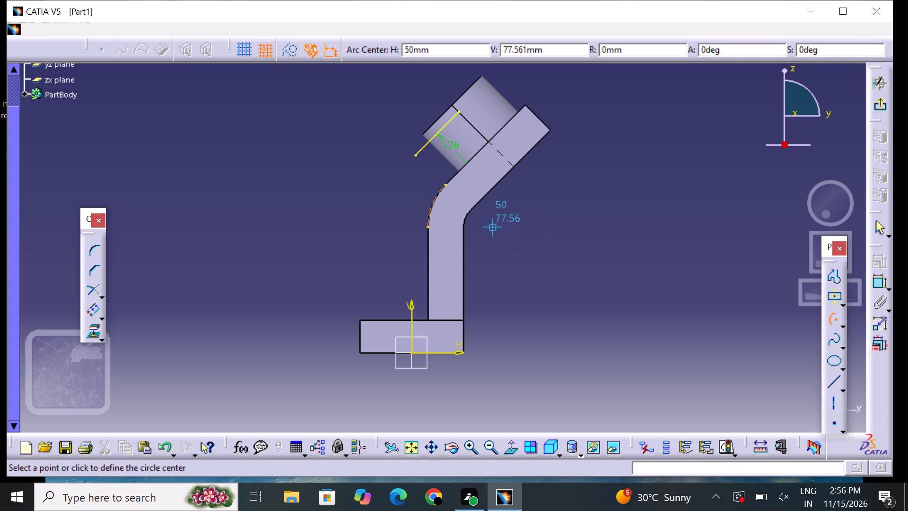
pyautogui.click(416, 159)
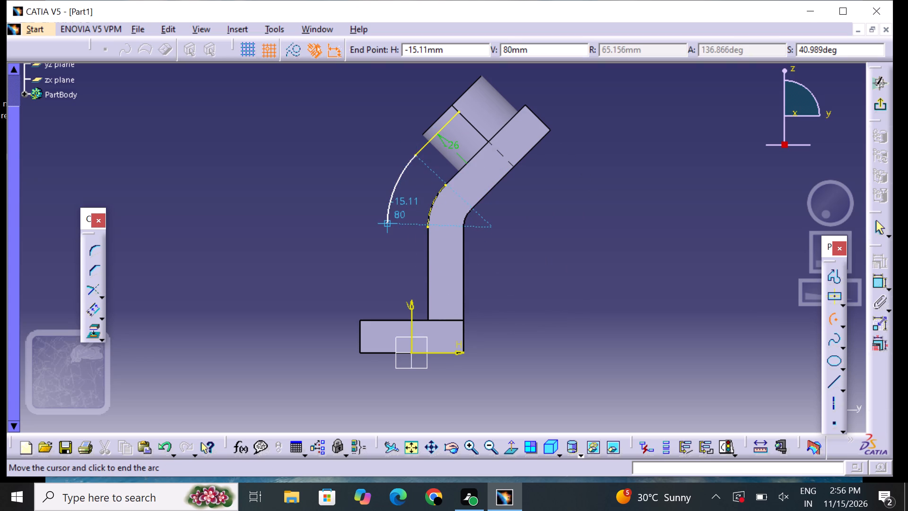
pyautogui.click(380, 234)
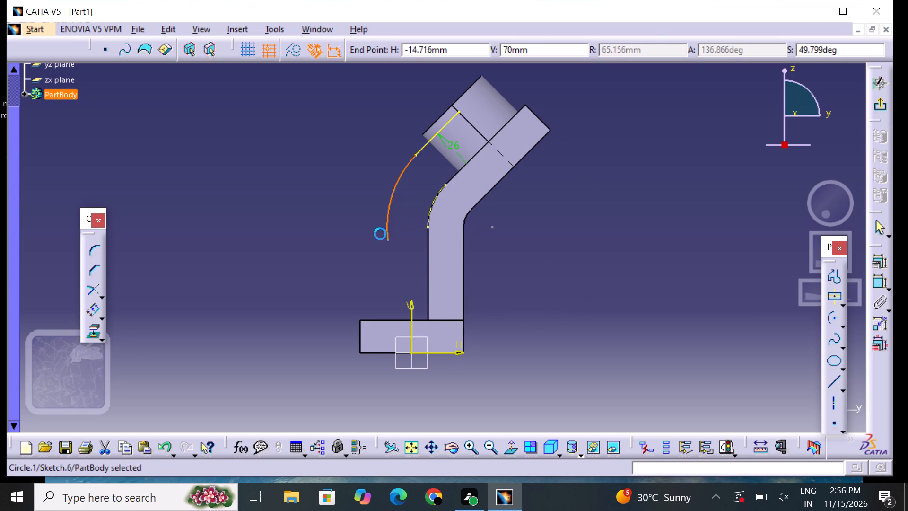
pyautogui.click(633, 247)
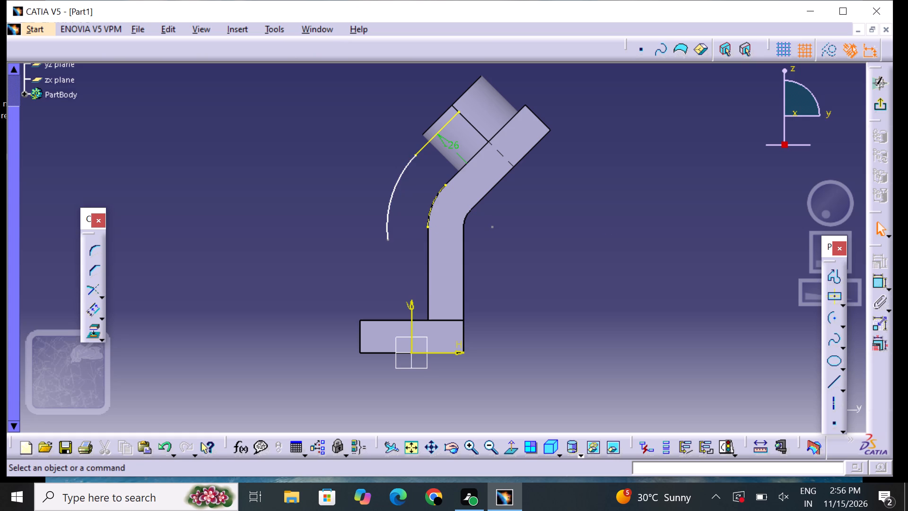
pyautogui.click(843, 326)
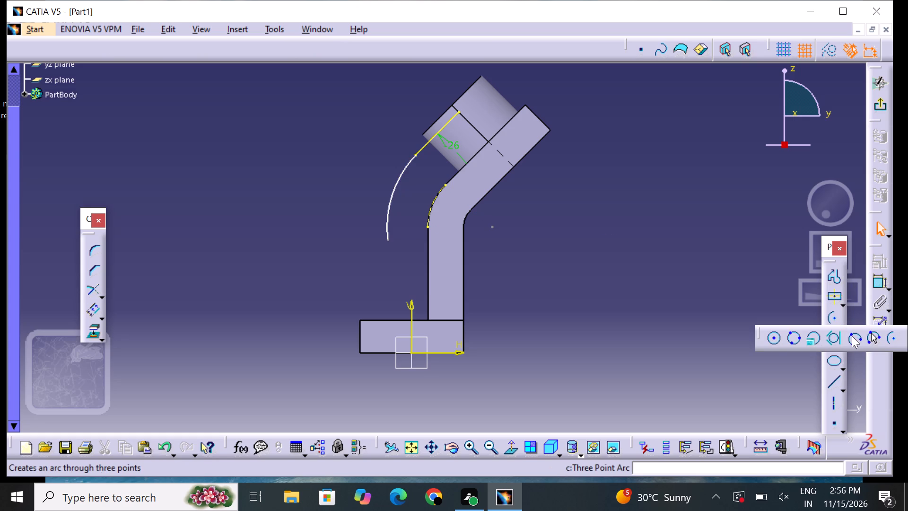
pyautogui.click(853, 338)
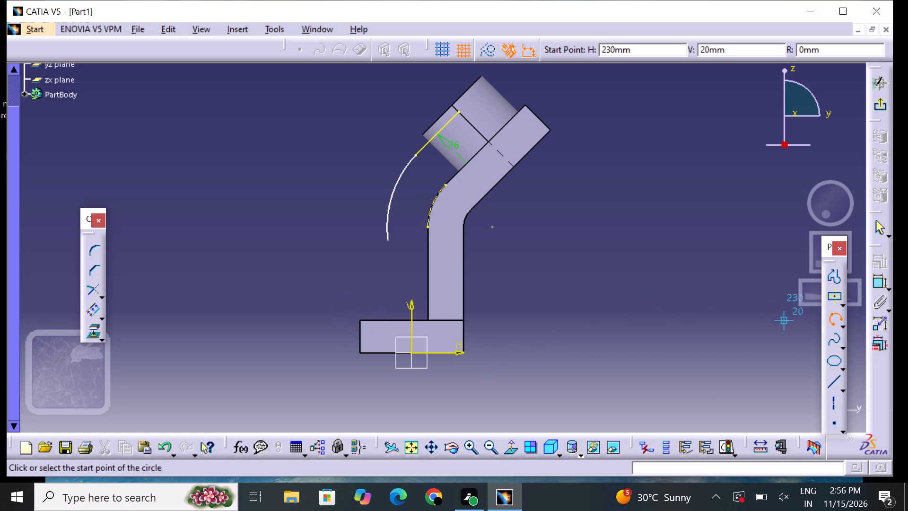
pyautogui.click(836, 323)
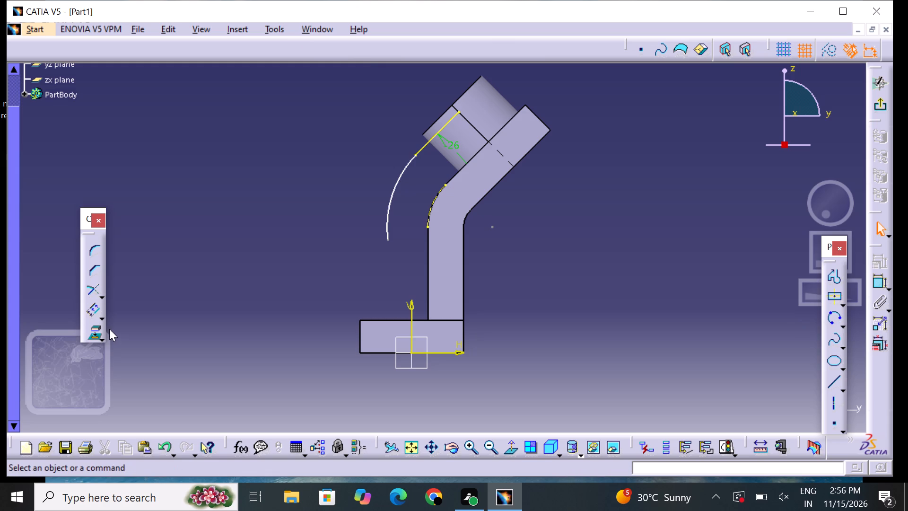
# Project the base's upper corner point, on the side away from the arm, onto the sketch.
pyautogui.click(94, 331)
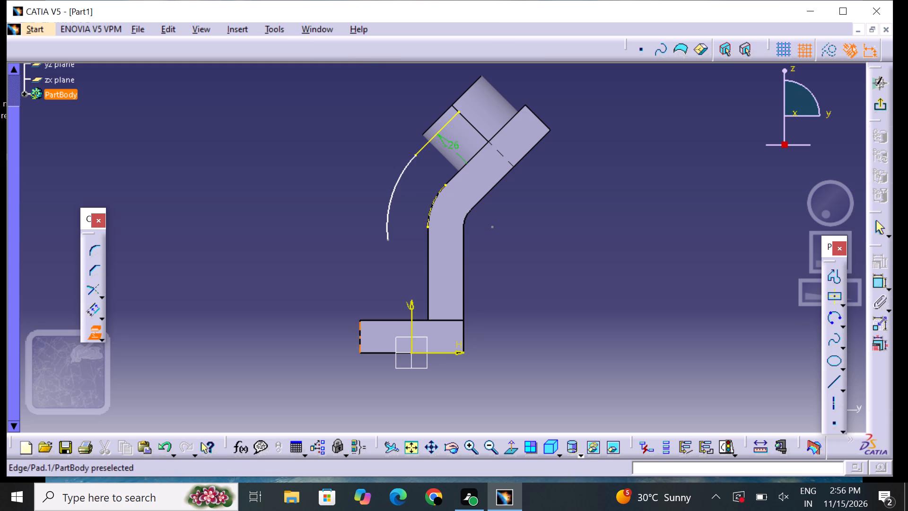
pyautogui.click(358, 319)
pyautogui.click(319, 379)
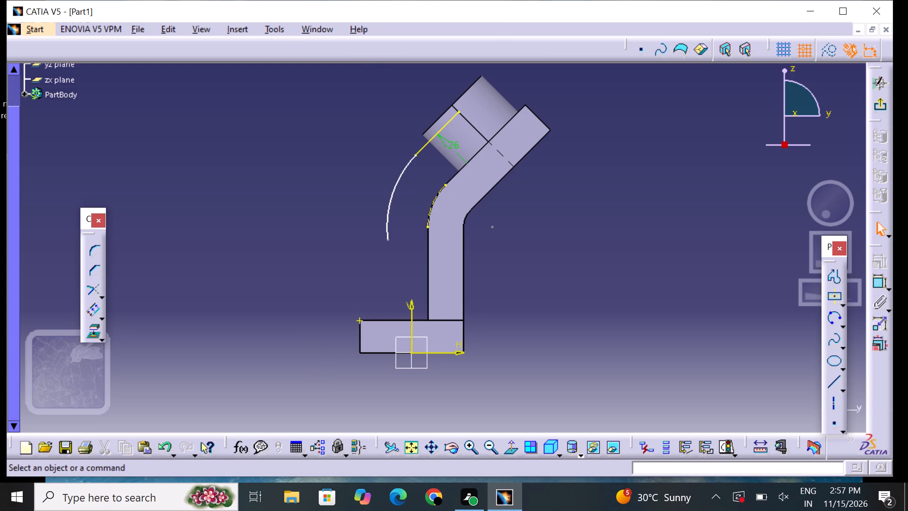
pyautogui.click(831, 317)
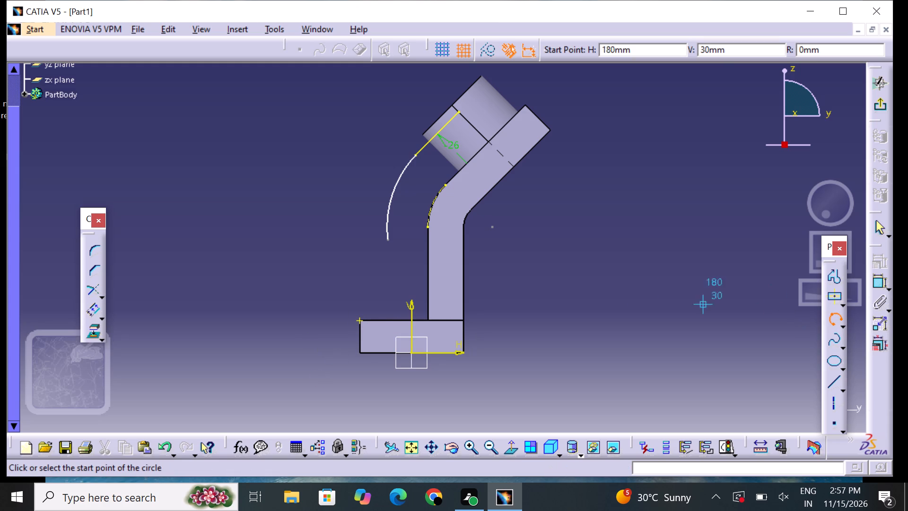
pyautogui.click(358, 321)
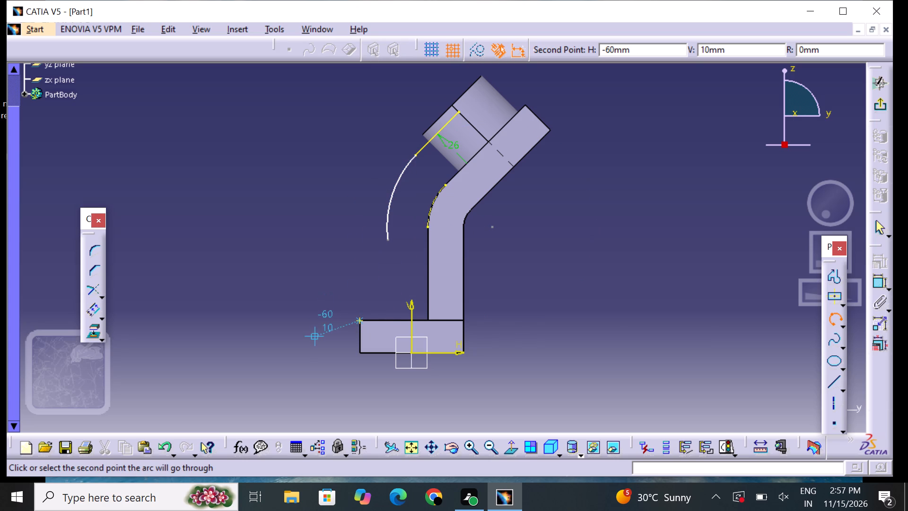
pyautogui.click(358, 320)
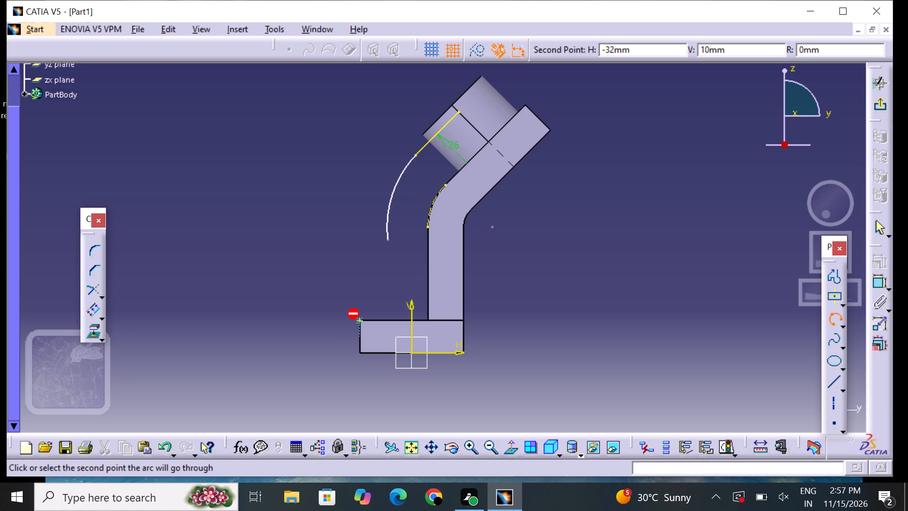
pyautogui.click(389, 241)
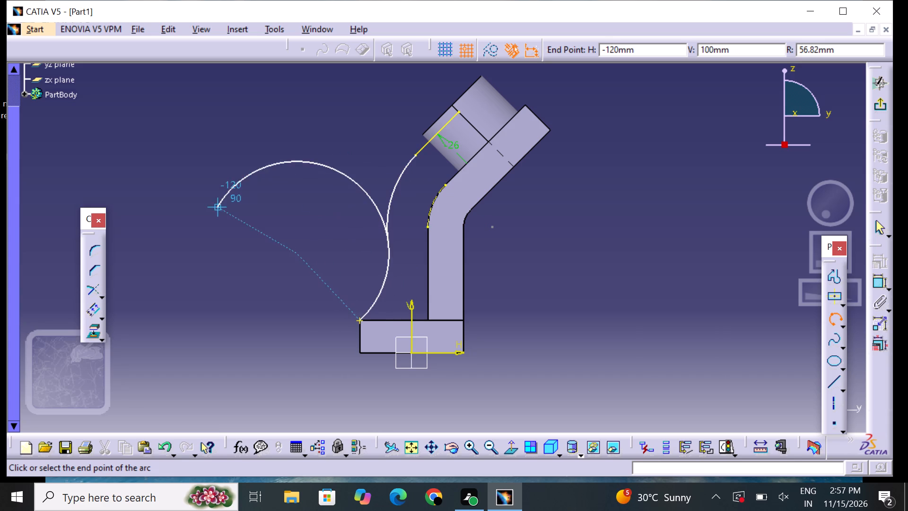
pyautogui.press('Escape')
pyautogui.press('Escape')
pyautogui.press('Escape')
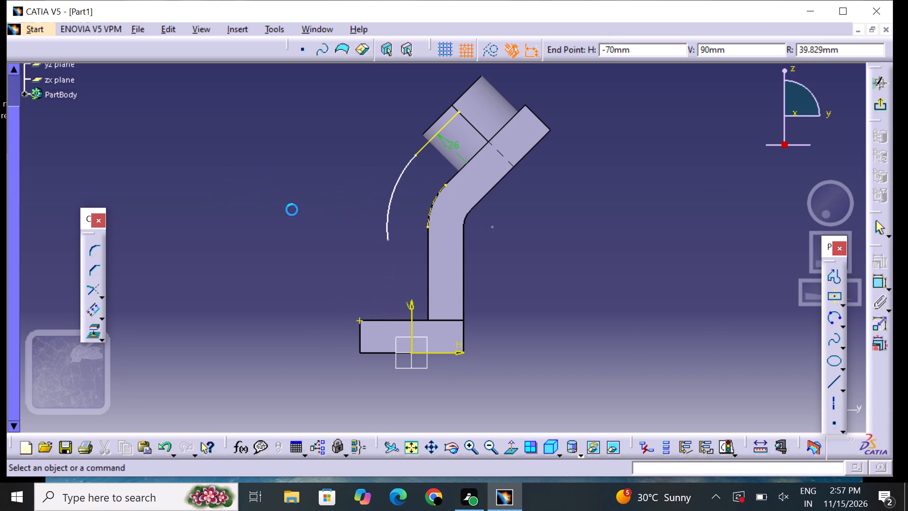
# Draw a three-point arc of about 51 mm radius from the base's projected corner, bulging toward the arm.
pyautogui.click(833, 320)
pyautogui.click(360, 322)
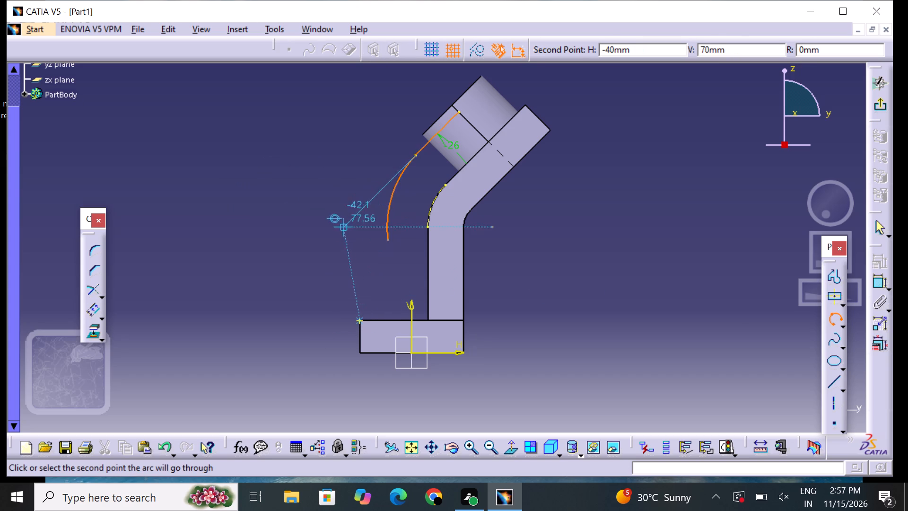
pyautogui.click(372, 249)
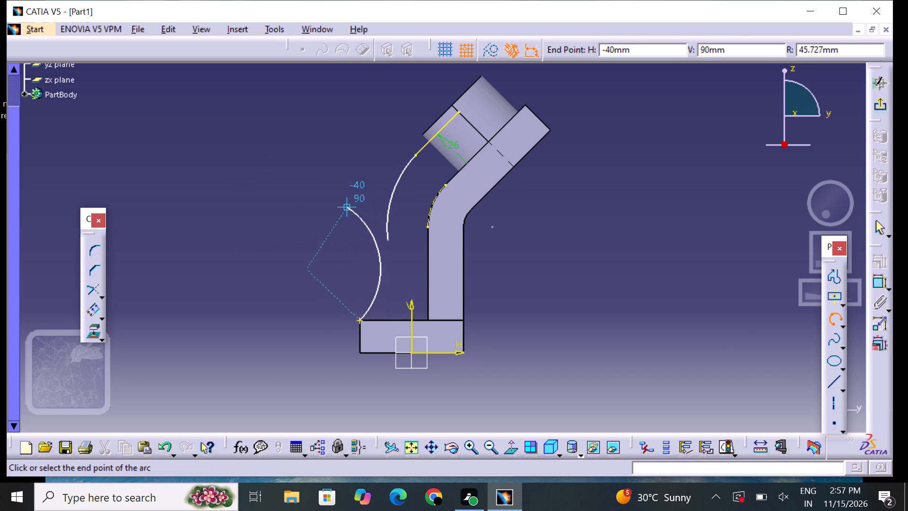
pyautogui.click(322, 196)
pyautogui.click(333, 268)
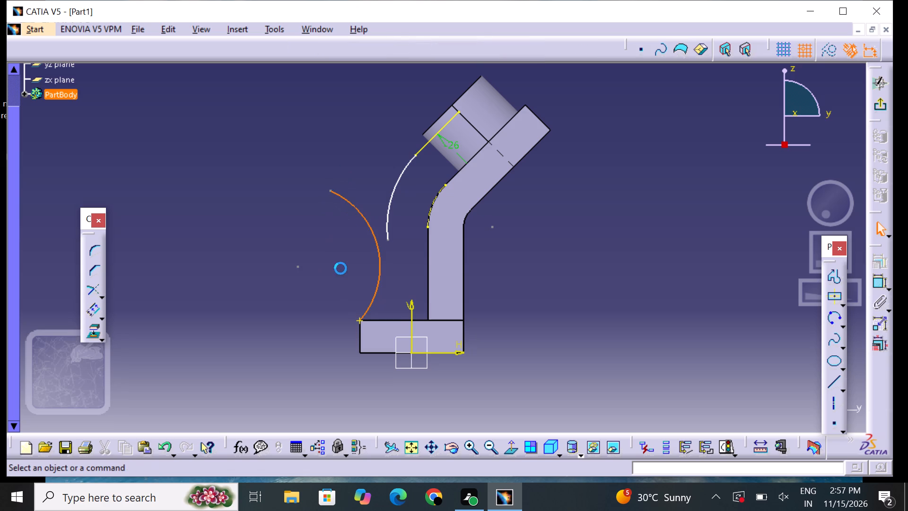
# Constrain the three-point arc from the base corner tangent to the arc coming from the boss line.
pyautogui.click(879, 279)
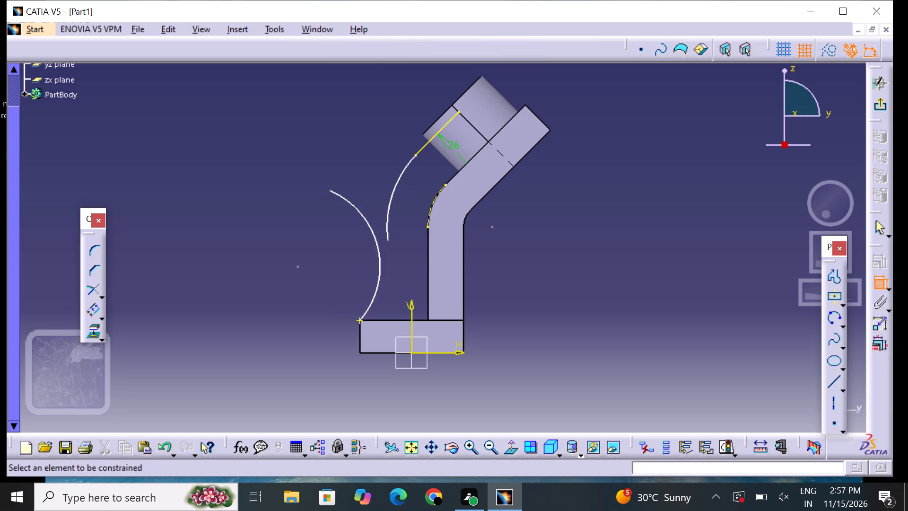
pyautogui.click(368, 224)
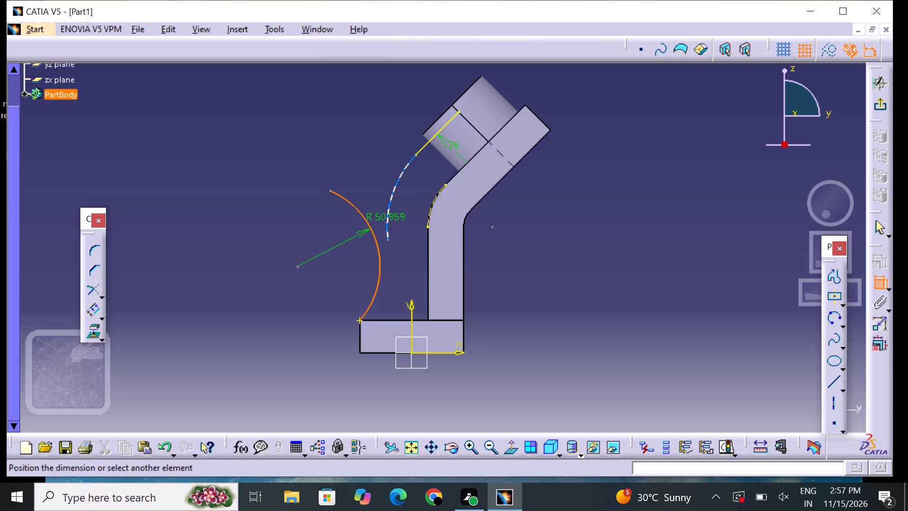
pyautogui.click(388, 220)
pyautogui.rightClick(388, 220)
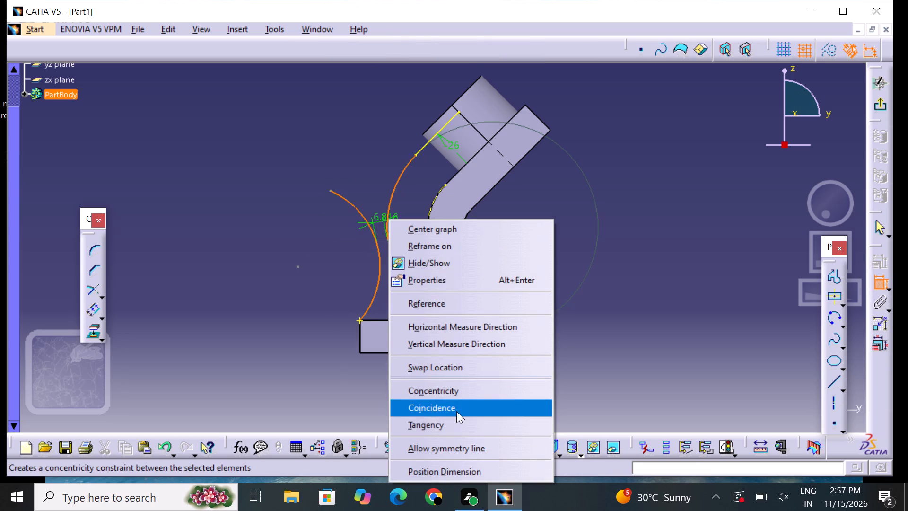
pyautogui.click(456, 423)
pyautogui.click(555, 373)
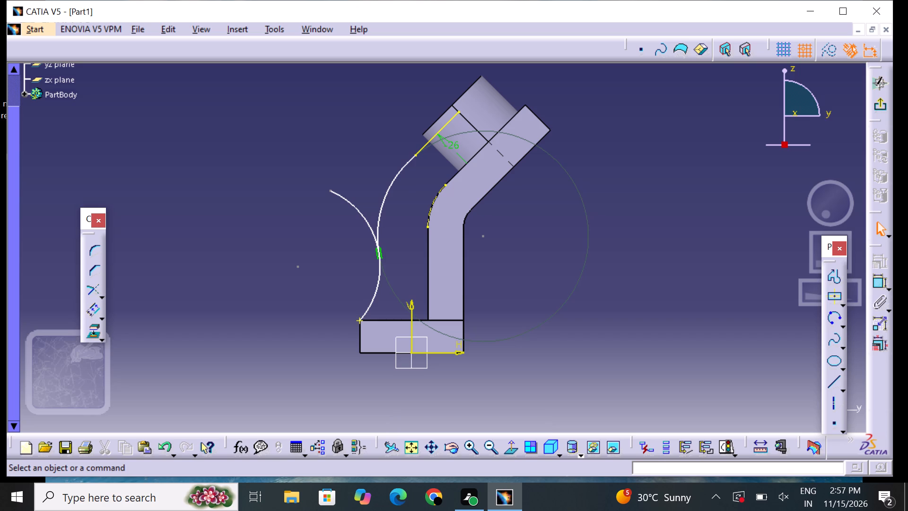
pyautogui.click(555, 373)
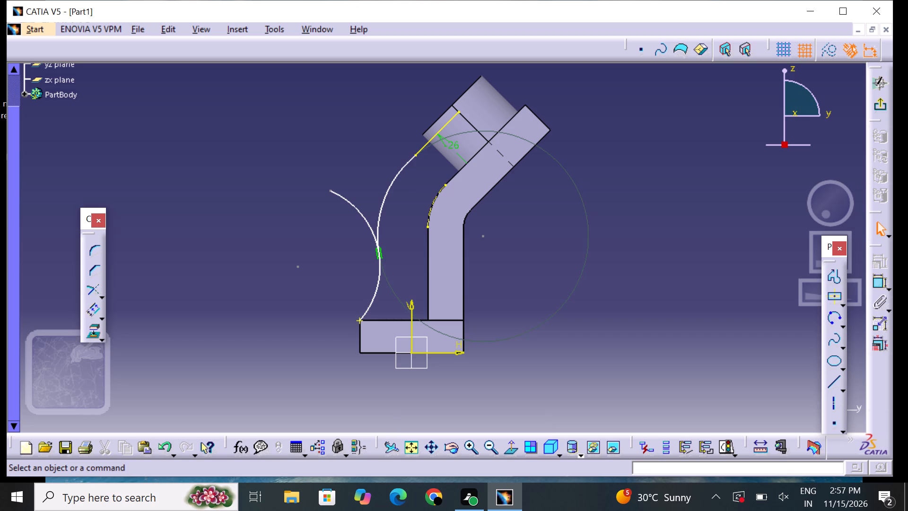
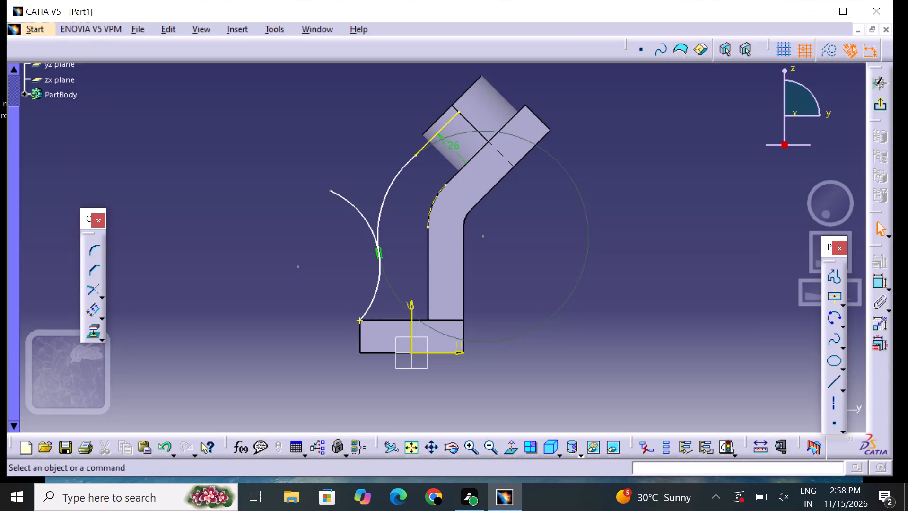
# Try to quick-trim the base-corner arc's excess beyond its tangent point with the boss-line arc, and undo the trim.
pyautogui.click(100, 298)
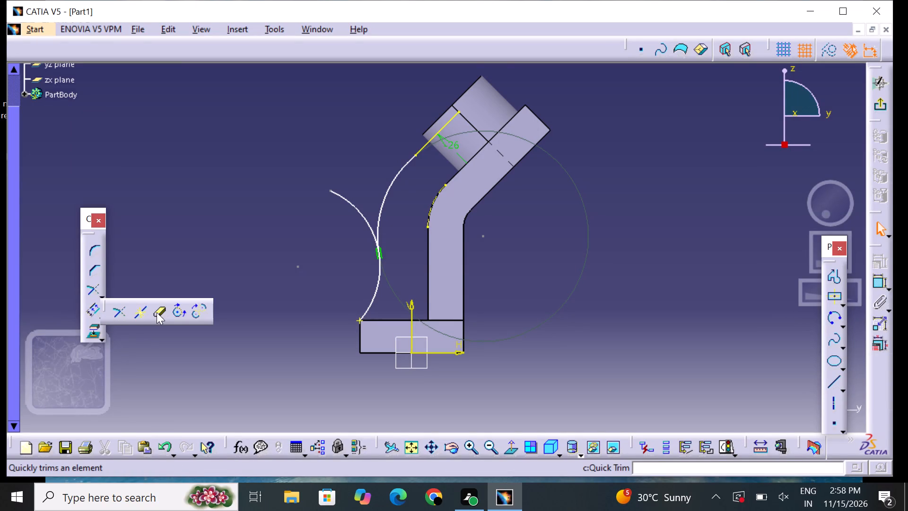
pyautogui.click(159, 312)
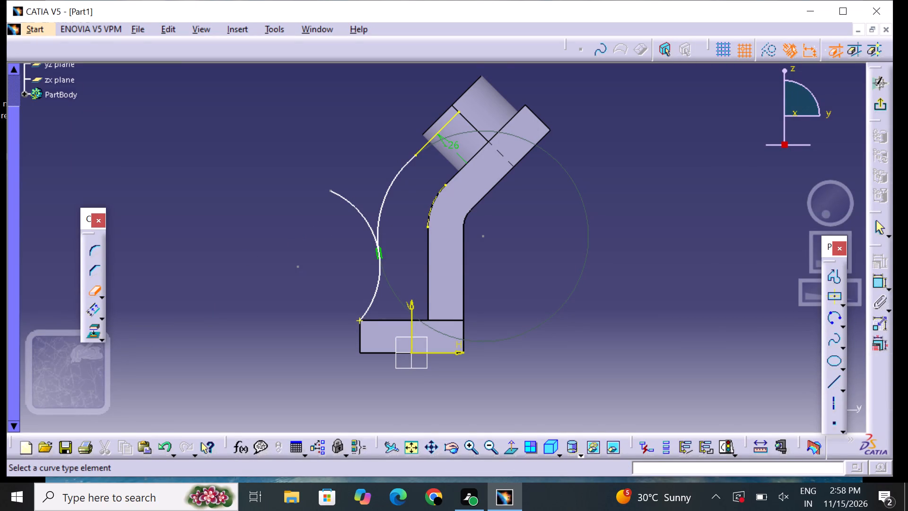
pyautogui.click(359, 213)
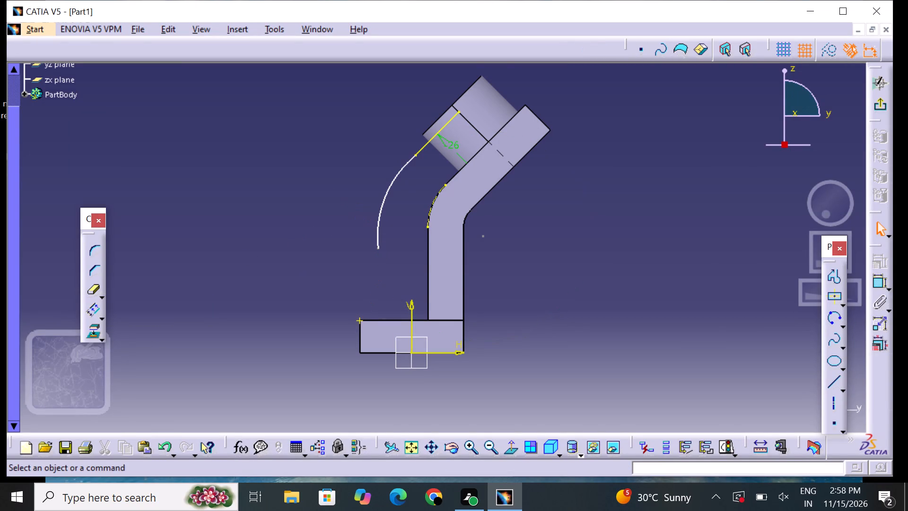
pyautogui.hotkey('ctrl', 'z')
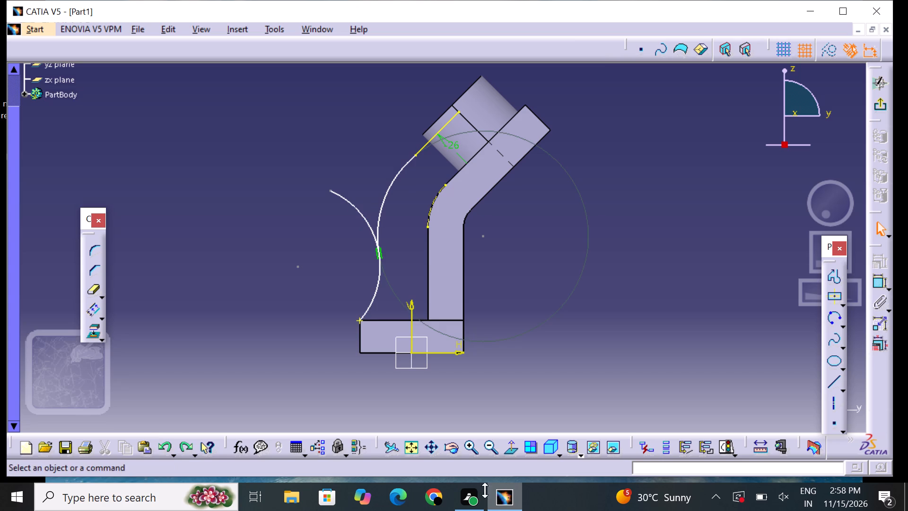
# Delete the three-point arc that rises from the base's projected corner point.
pyautogui.click(471, 452)
pyautogui.click(475, 451)
pyautogui.tripleClick(479, 451)
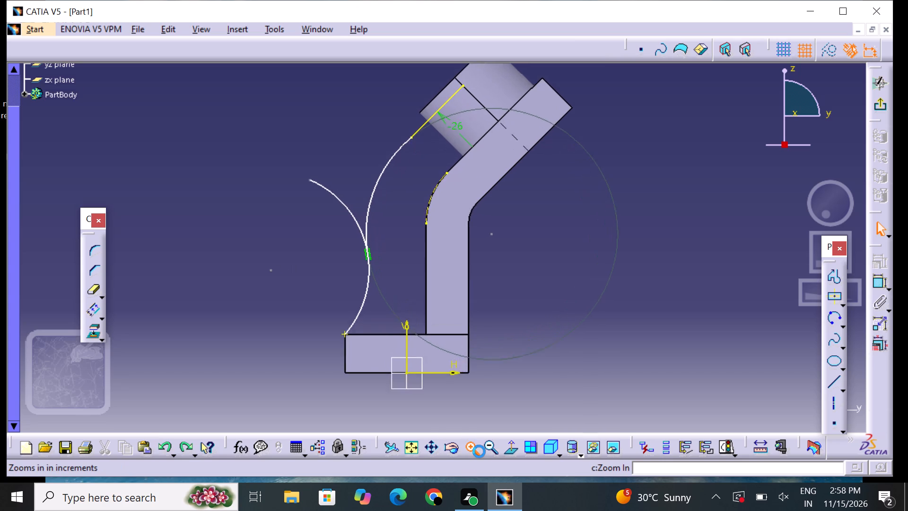
pyautogui.tripleClick(480, 452)
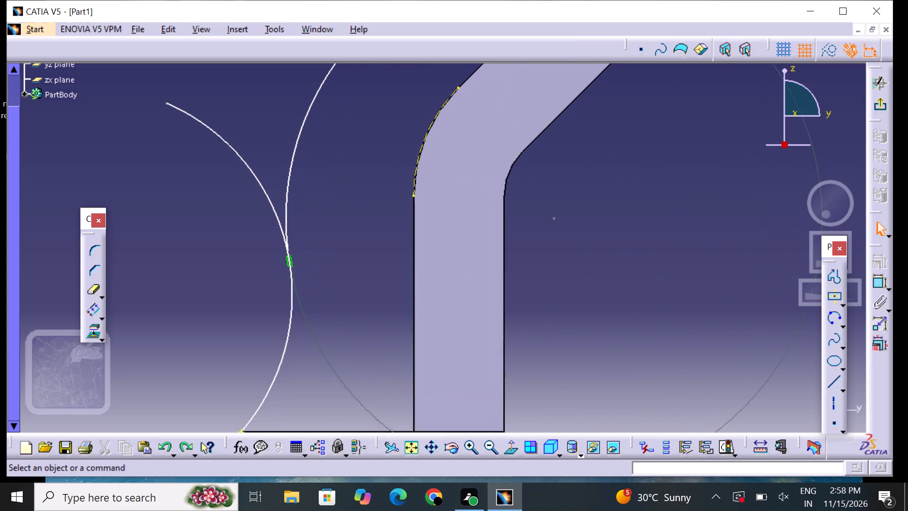
pyautogui.moveTo(372, 316); pyautogui.dragTo(423, 297, button='middle')
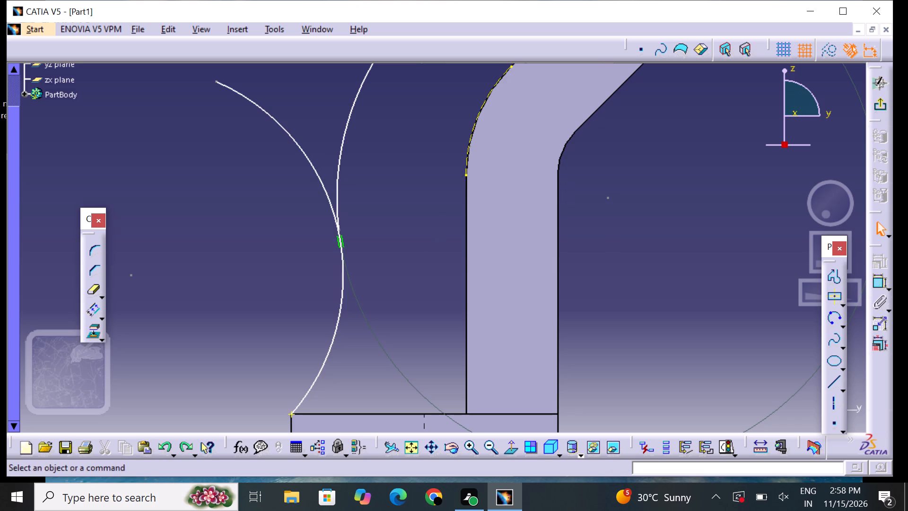
pyautogui.click(337, 308)
pyautogui.rightClick(337, 308)
pyautogui.click(386, 274)
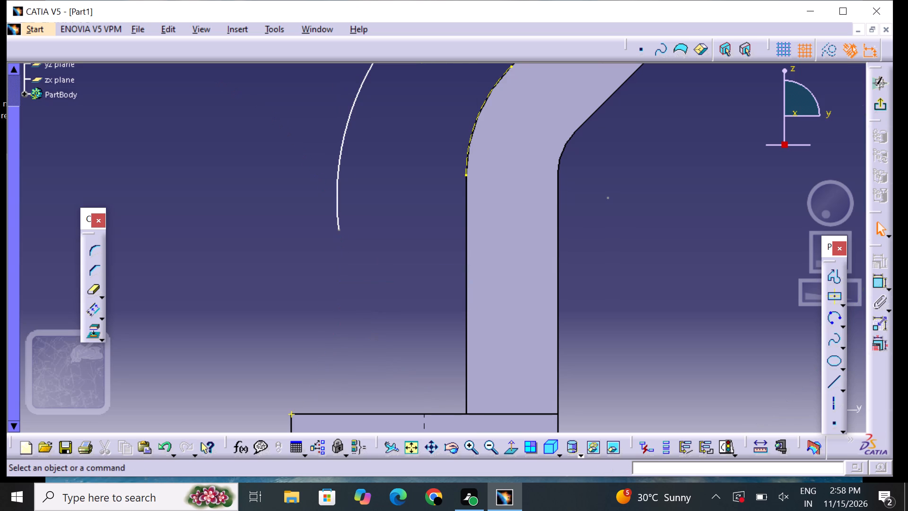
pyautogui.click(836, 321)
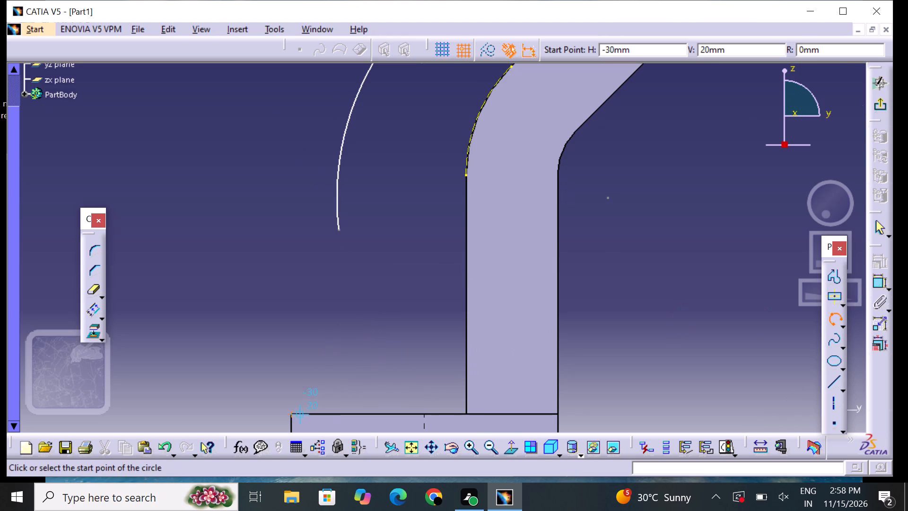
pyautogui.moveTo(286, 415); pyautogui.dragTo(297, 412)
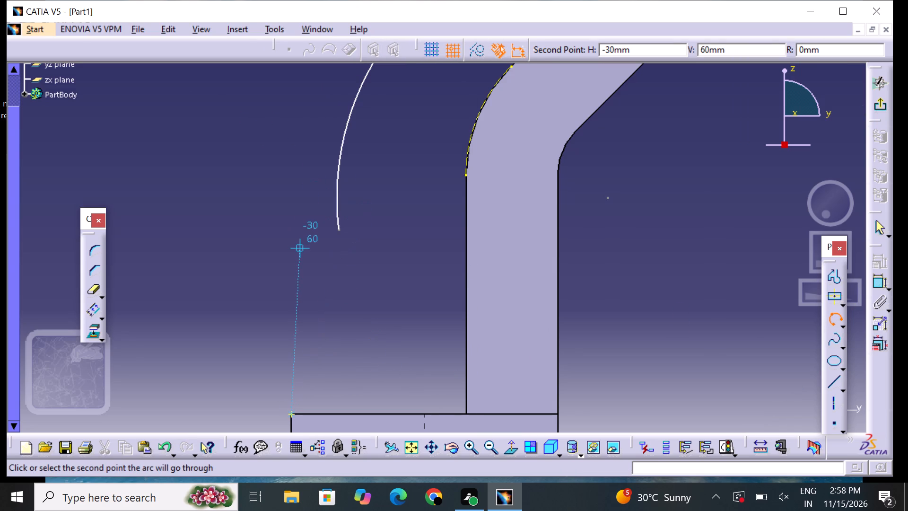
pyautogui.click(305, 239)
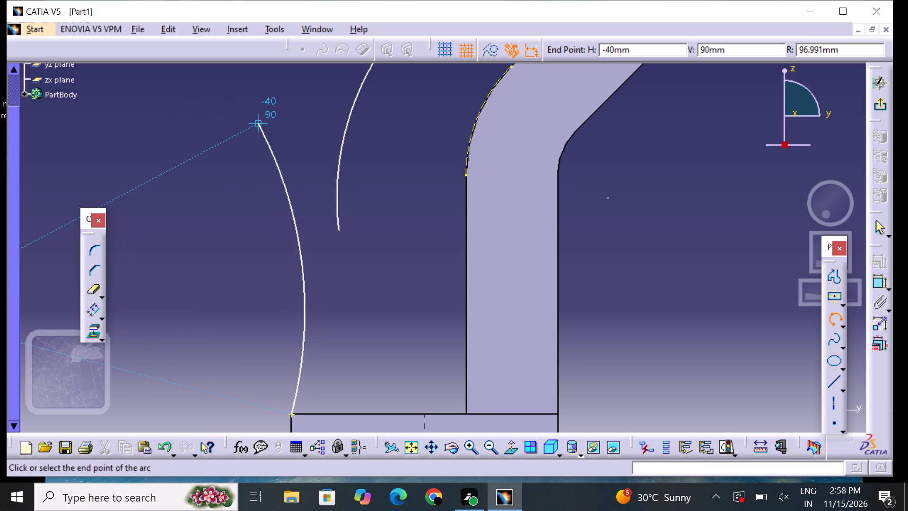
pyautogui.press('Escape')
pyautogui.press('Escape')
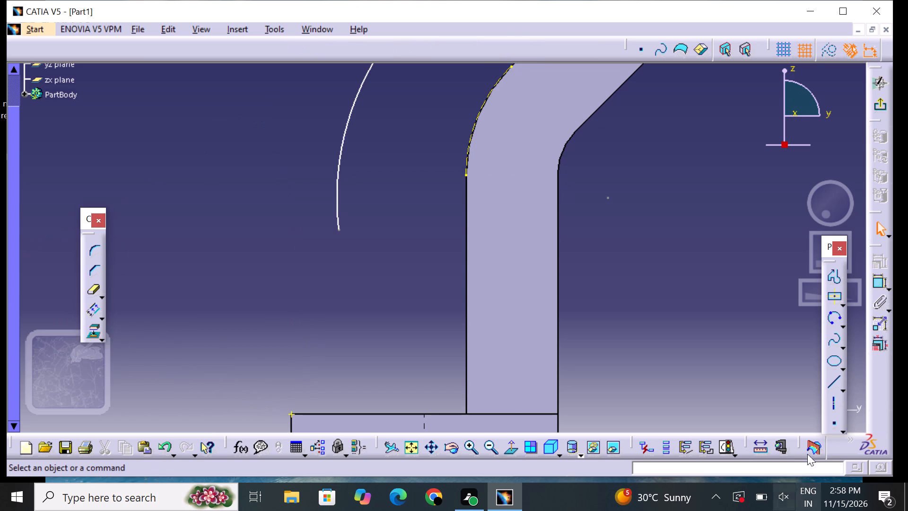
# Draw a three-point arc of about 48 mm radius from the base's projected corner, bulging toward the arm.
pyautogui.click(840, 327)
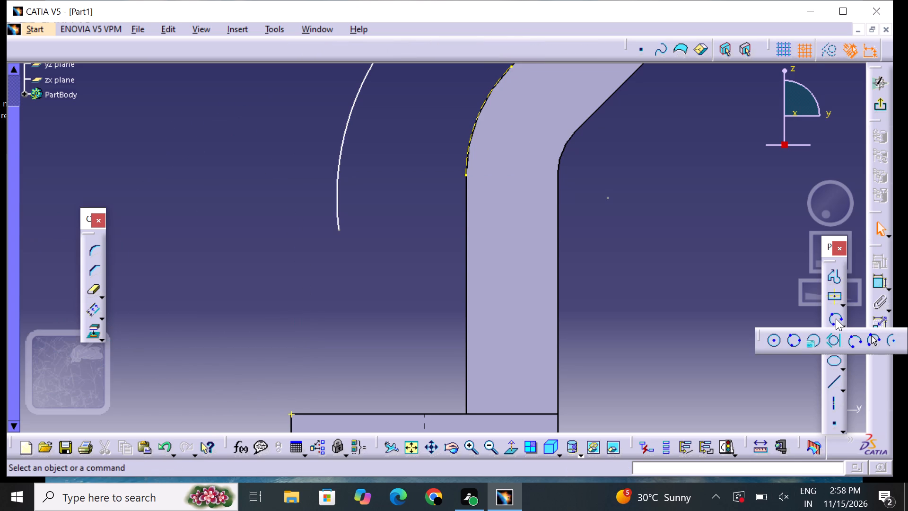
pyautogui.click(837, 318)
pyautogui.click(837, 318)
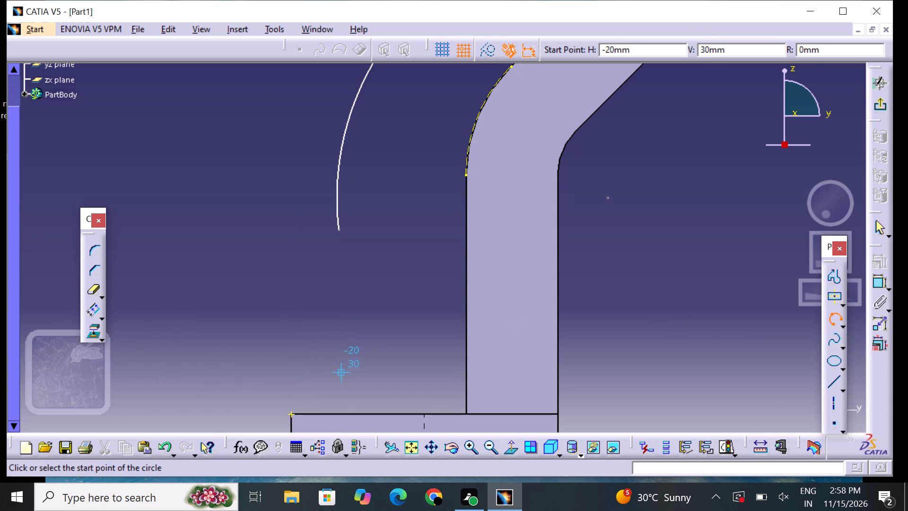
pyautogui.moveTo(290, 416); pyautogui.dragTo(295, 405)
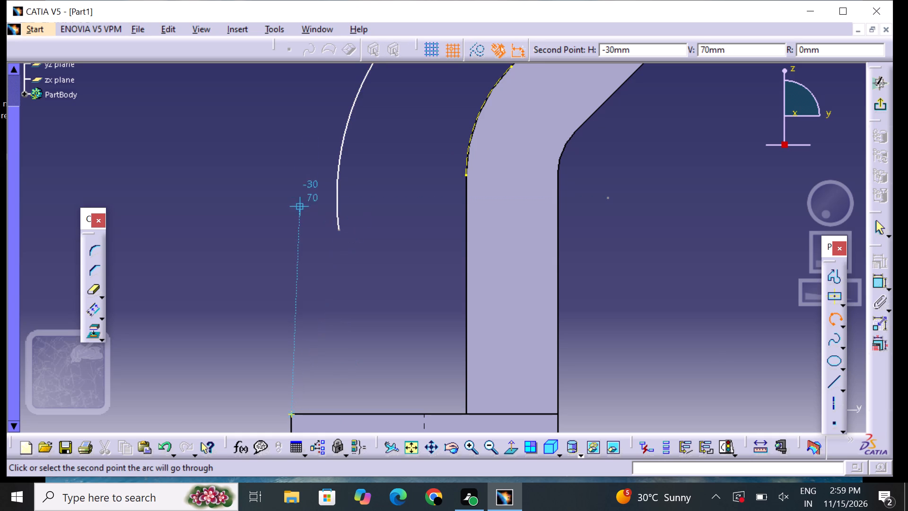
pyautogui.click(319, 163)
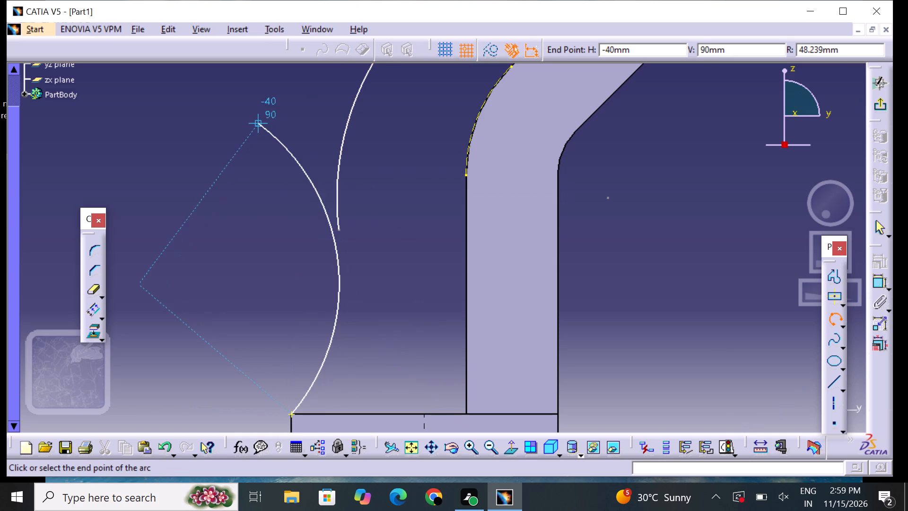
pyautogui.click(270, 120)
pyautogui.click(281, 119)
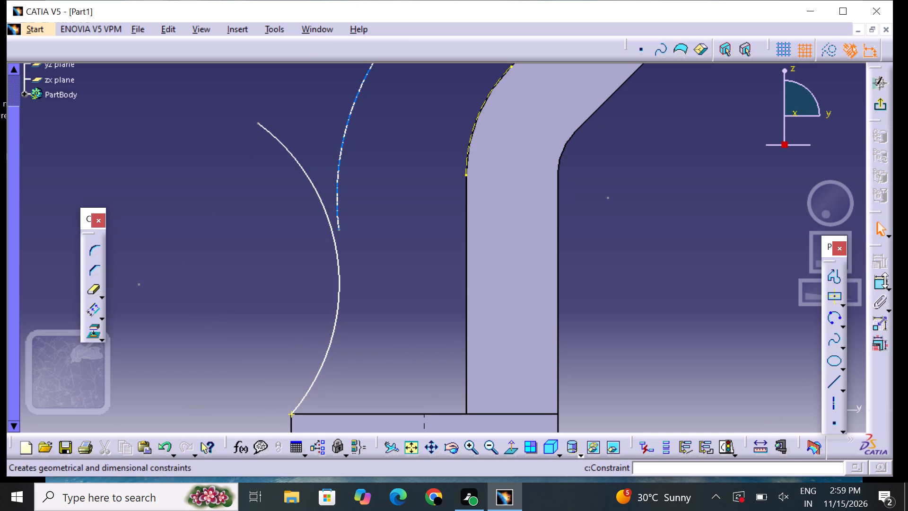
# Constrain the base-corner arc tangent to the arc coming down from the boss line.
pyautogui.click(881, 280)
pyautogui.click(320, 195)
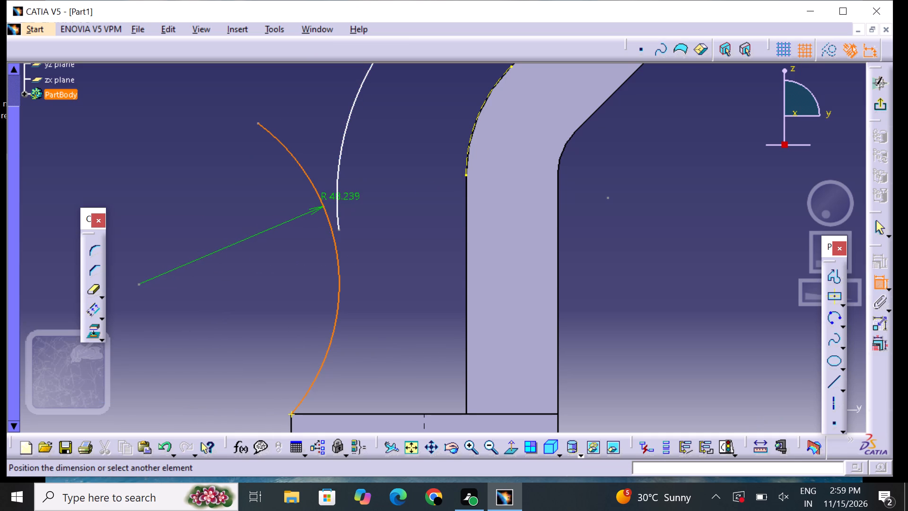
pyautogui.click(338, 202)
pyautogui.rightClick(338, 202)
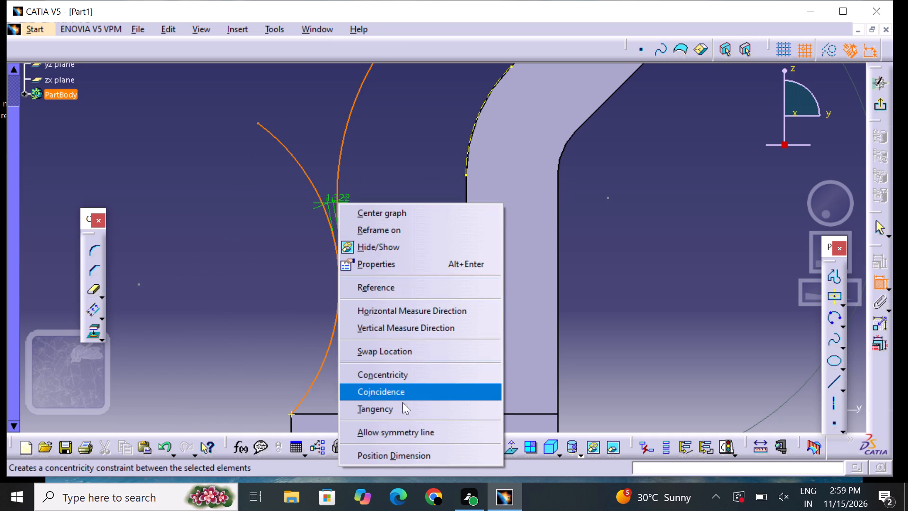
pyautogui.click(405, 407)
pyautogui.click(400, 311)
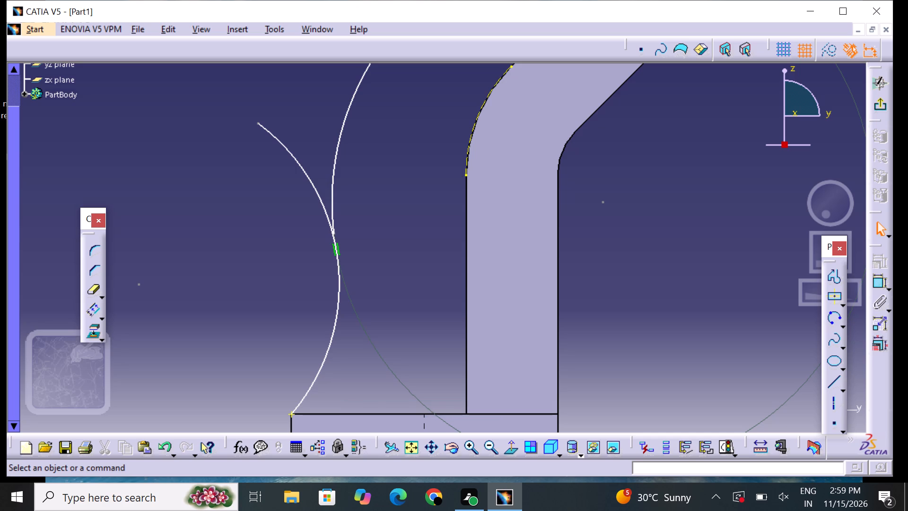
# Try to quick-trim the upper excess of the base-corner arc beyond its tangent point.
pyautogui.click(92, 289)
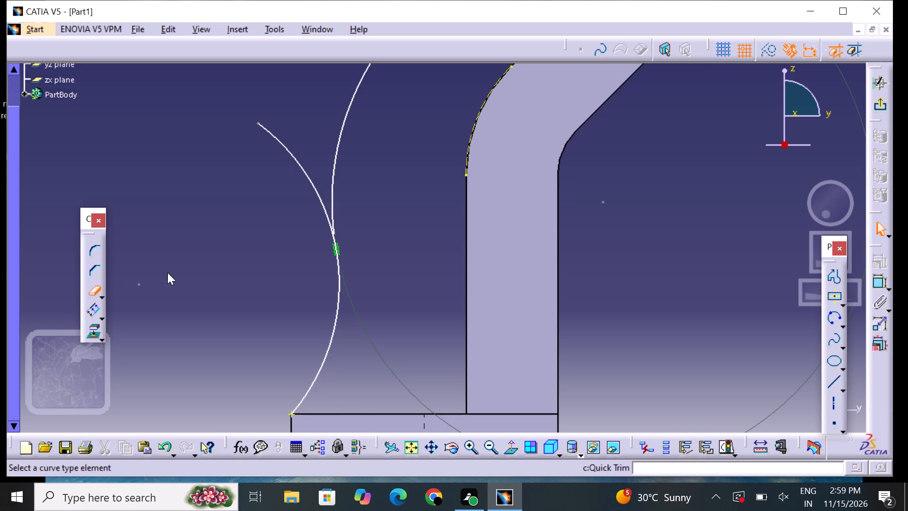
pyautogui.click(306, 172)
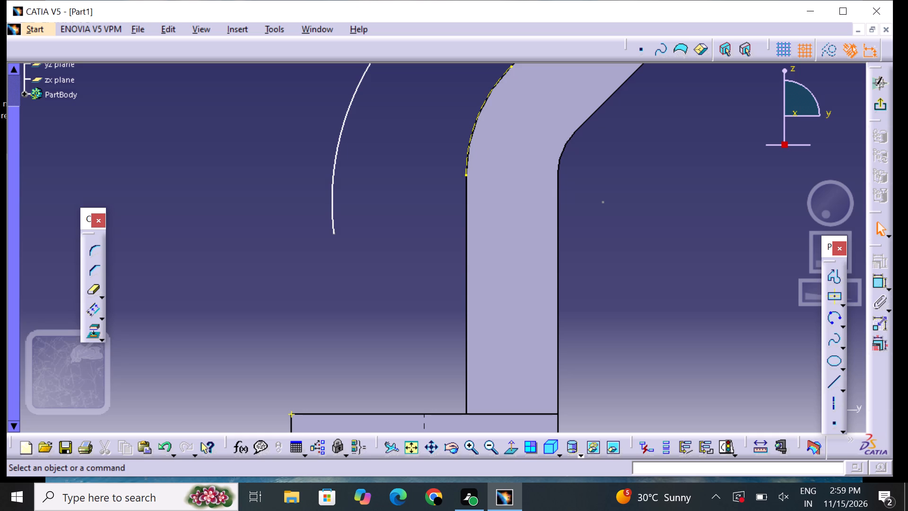
# Draw a three-point arc of about 59 mm radius from the base's projected corner to H -50 mm, V 100 mm, bulging toward the arm.
pyautogui.click(831, 313)
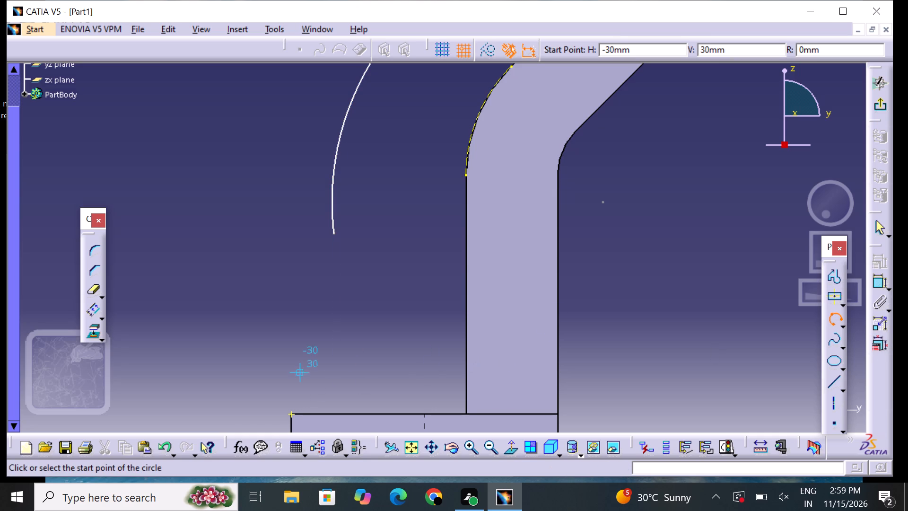
pyautogui.click(283, 402)
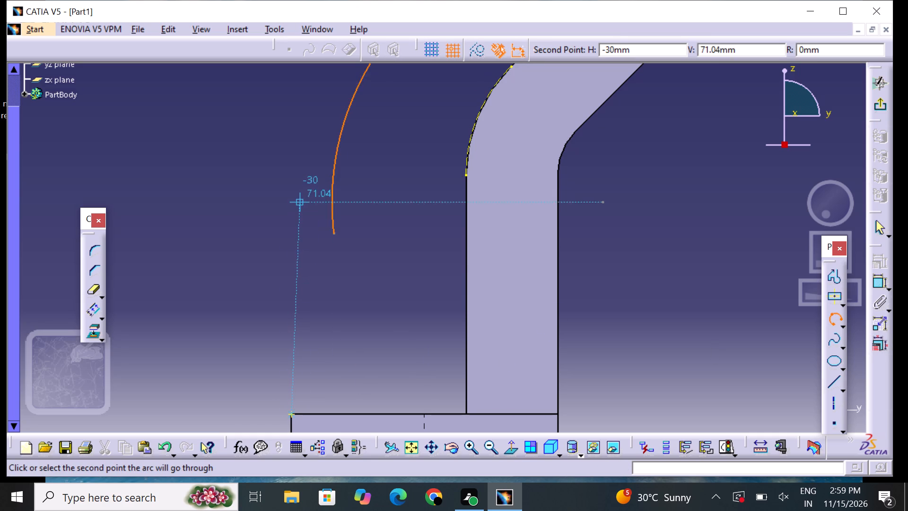
pyautogui.click(302, 173)
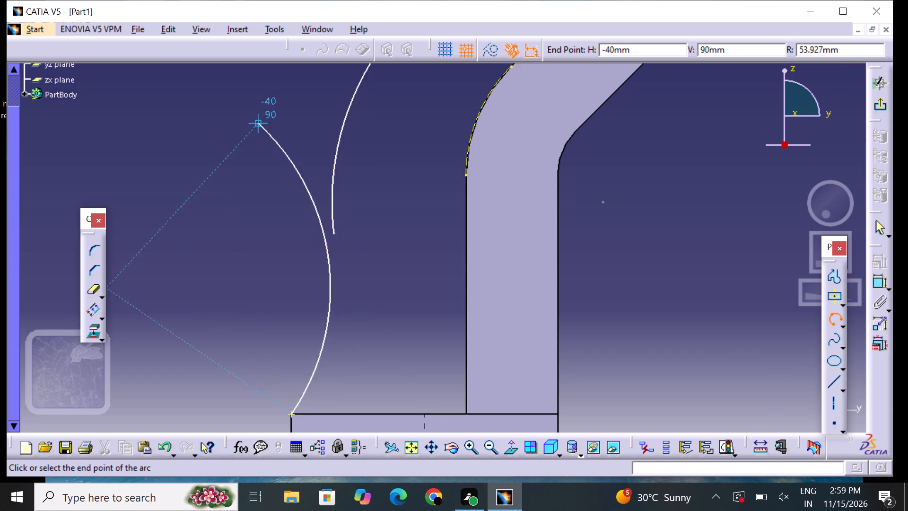
pyautogui.click(223, 86)
pyautogui.click(211, 161)
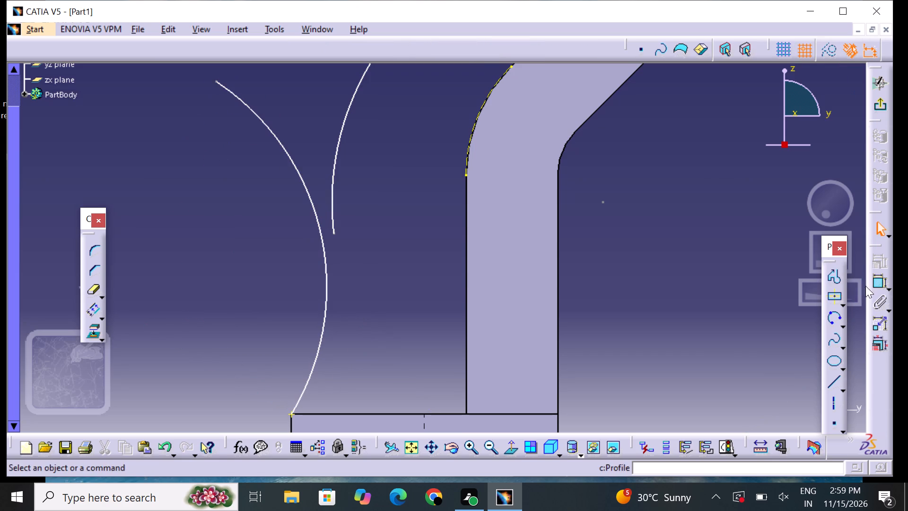
# Constrain the base-corner arc tangent to the arc coming down from the boss line.
pyautogui.click(875, 276)
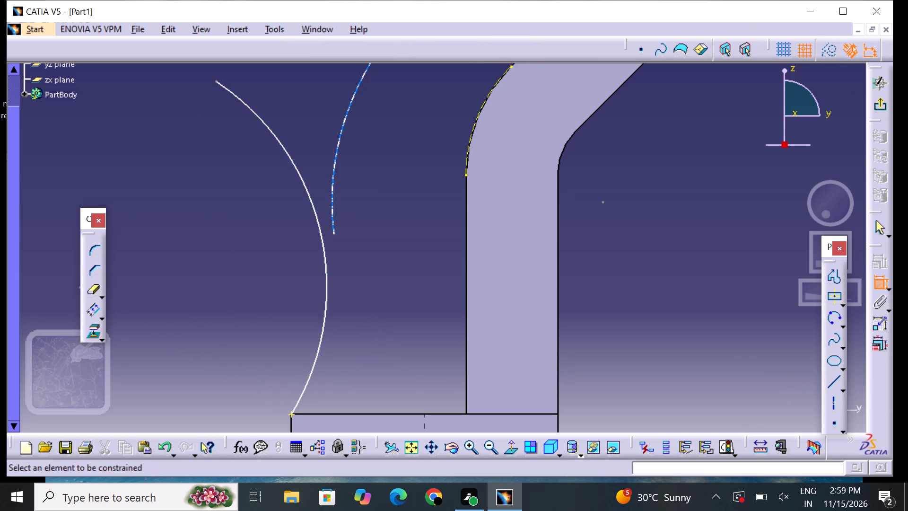
pyautogui.click(299, 171)
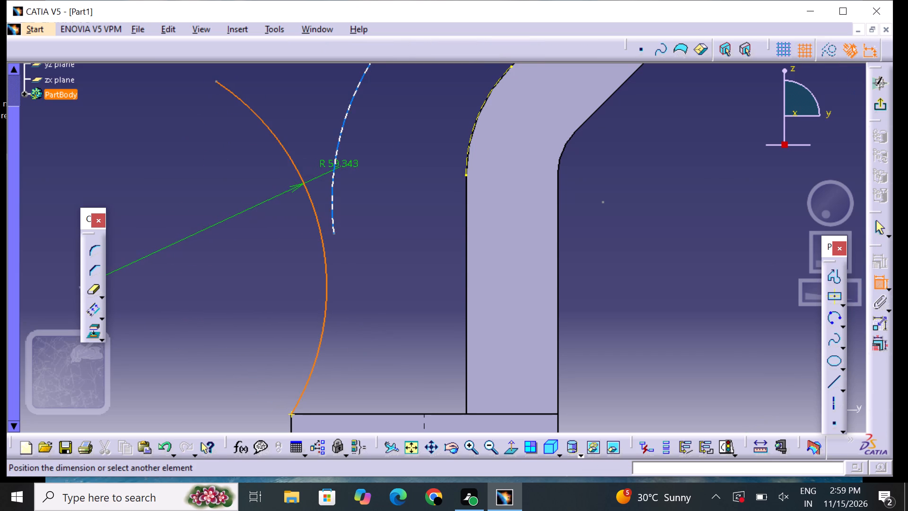
pyautogui.click(332, 167)
pyautogui.rightClick(331, 167)
pyautogui.click(399, 375)
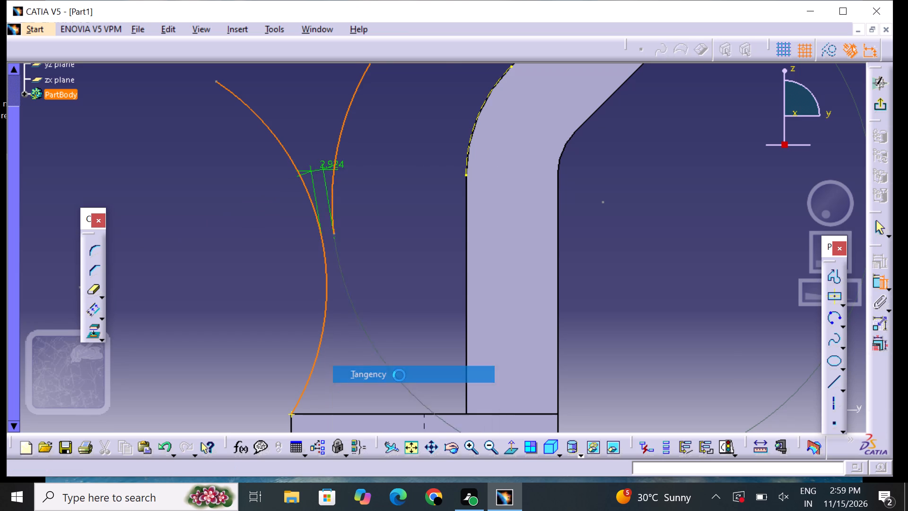
pyautogui.click(392, 344)
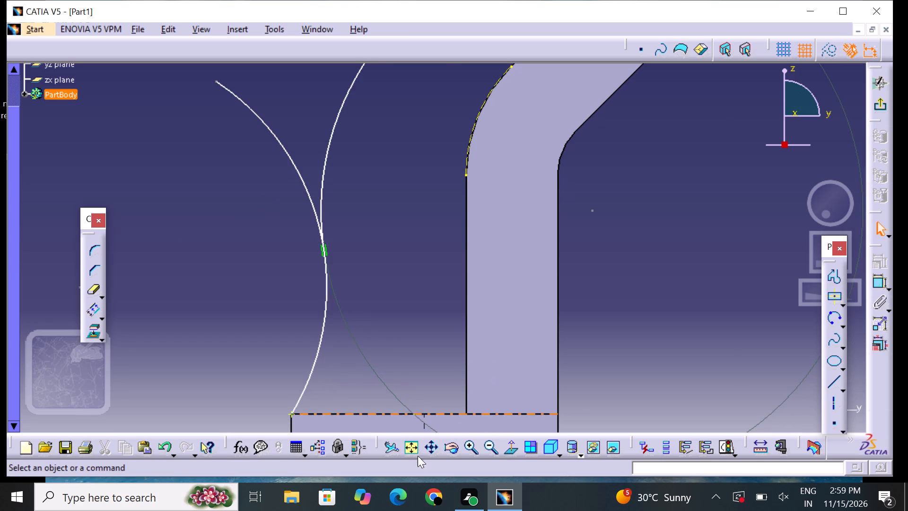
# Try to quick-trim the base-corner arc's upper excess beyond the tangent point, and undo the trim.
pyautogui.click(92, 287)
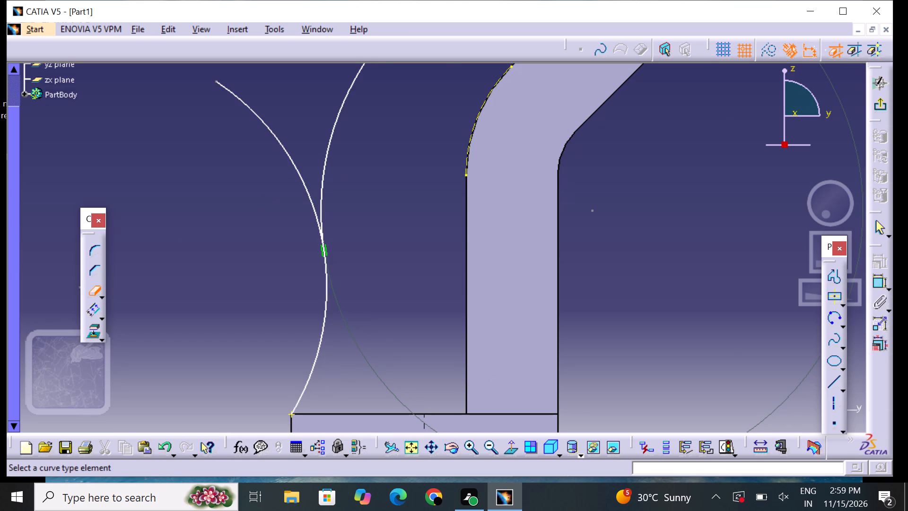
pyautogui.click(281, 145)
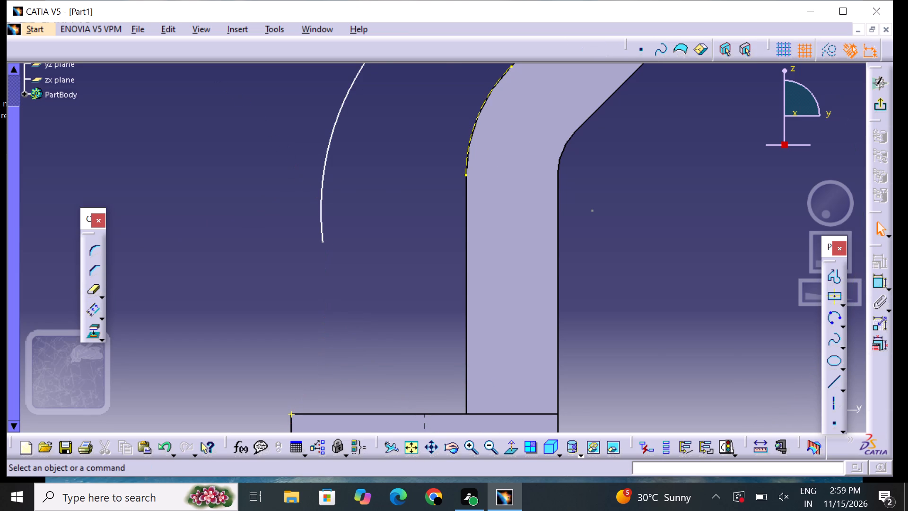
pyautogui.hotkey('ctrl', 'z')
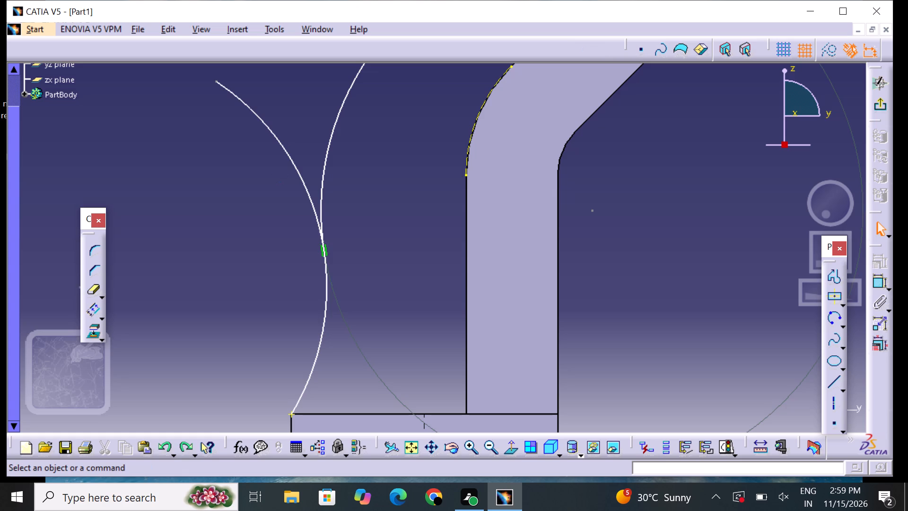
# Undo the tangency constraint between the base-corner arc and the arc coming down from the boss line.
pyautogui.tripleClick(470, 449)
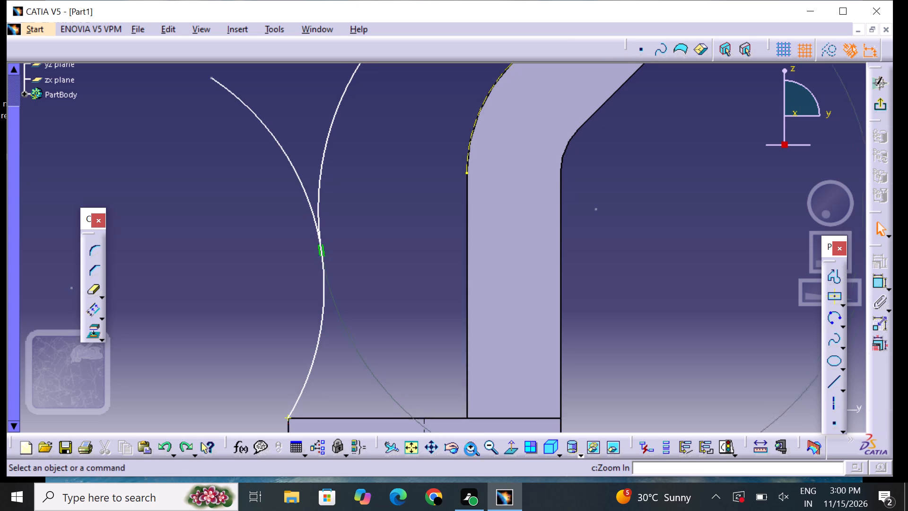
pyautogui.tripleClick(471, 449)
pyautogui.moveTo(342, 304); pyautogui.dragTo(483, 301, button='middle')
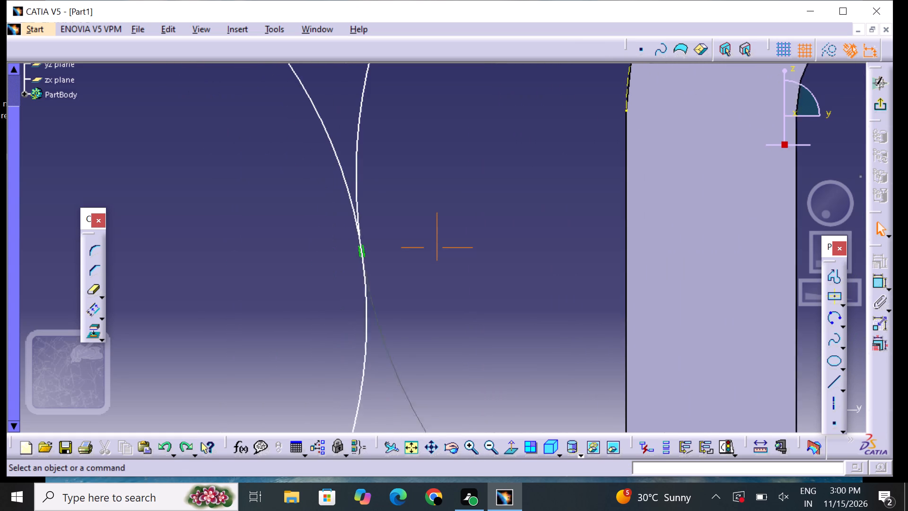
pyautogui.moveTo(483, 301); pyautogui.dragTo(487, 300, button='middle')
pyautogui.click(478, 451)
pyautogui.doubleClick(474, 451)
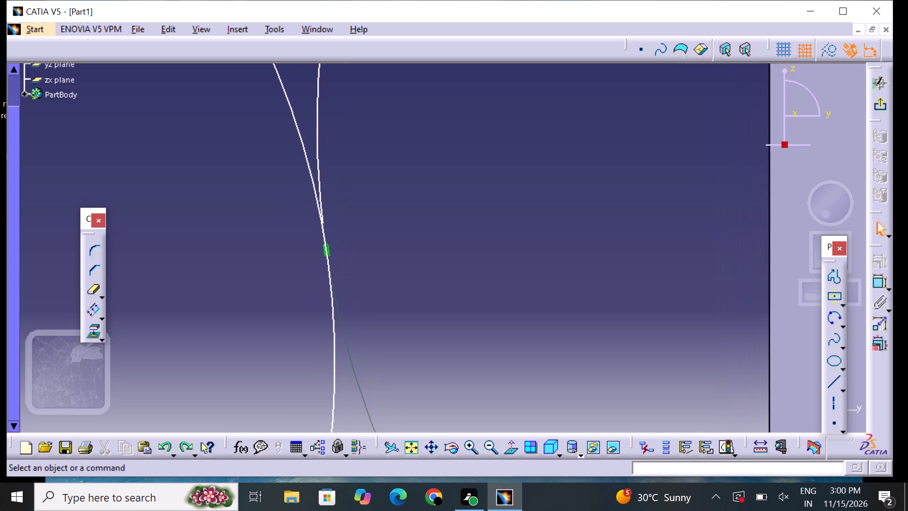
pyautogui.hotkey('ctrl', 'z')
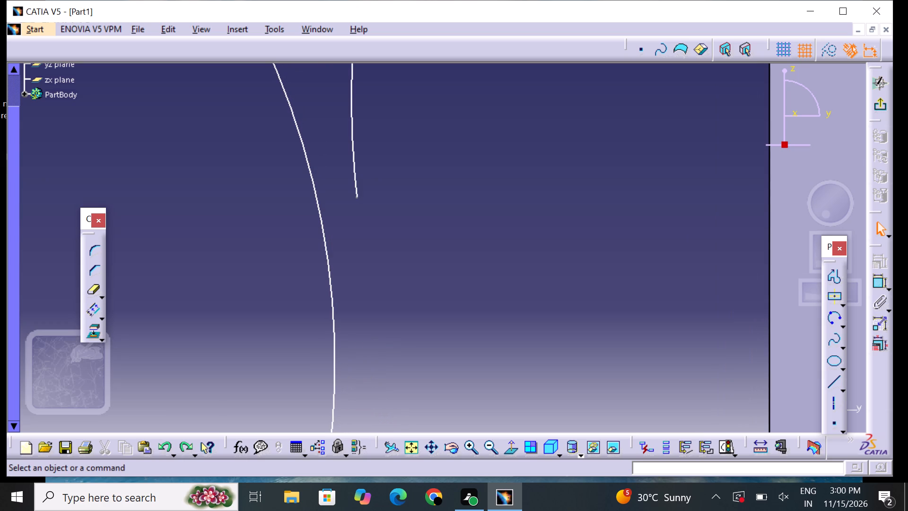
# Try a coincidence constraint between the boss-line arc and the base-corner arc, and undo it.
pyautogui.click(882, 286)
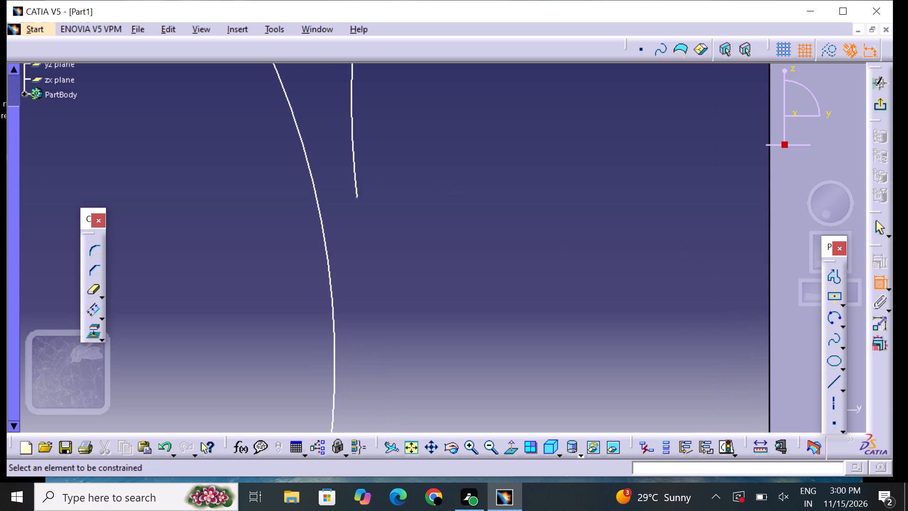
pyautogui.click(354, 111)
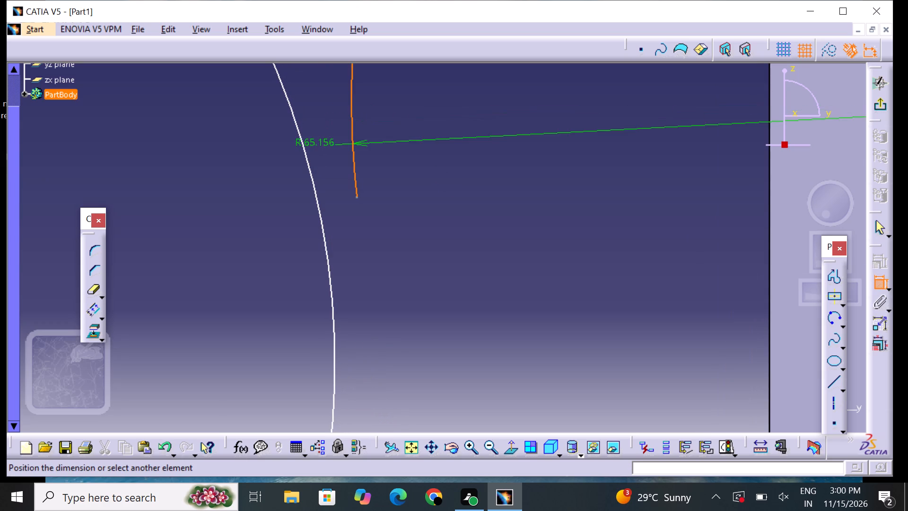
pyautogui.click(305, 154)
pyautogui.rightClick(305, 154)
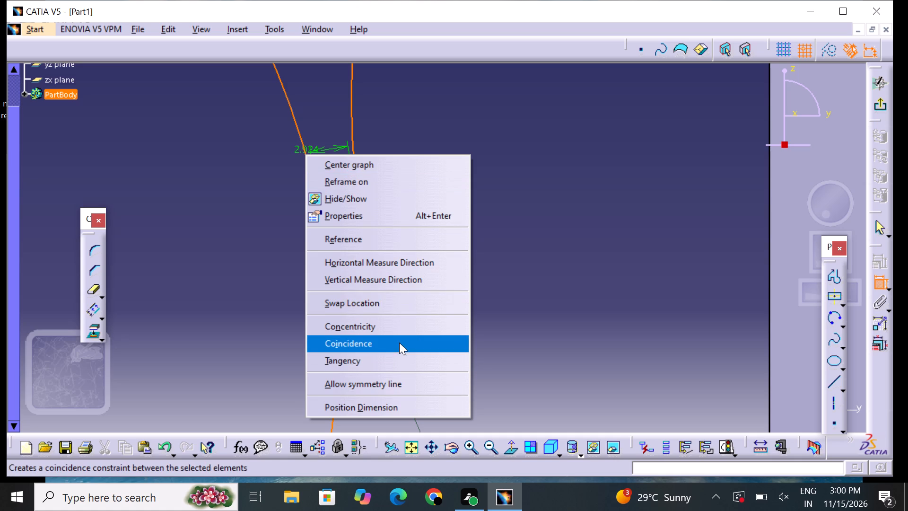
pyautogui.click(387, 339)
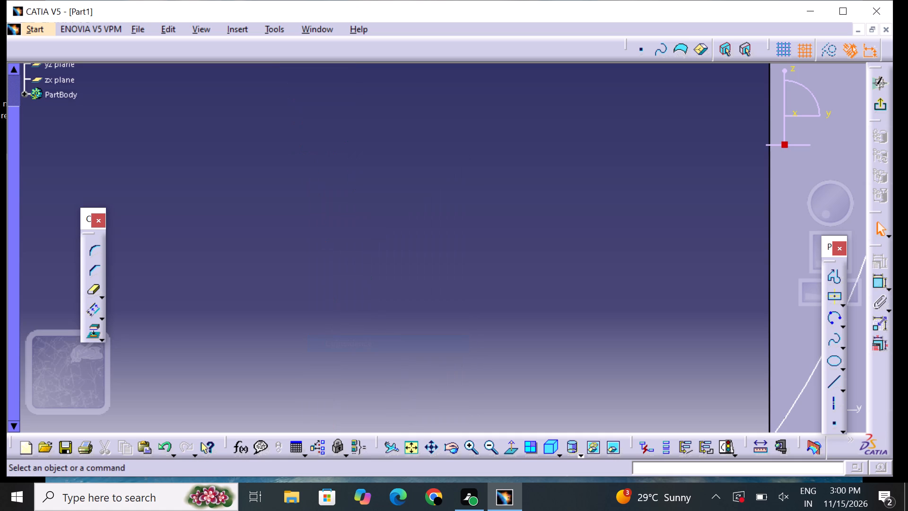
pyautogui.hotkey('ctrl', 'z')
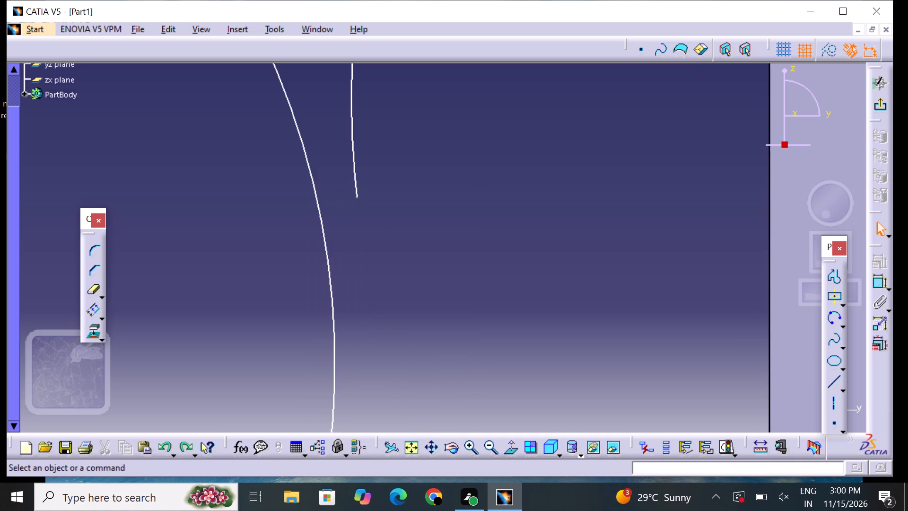
# Stretch the free lower end of the boss-line arc further down beside the base-corner arc.
pyautogui.moveTo(355, 192); pyautogui.dragTo(359, 210)
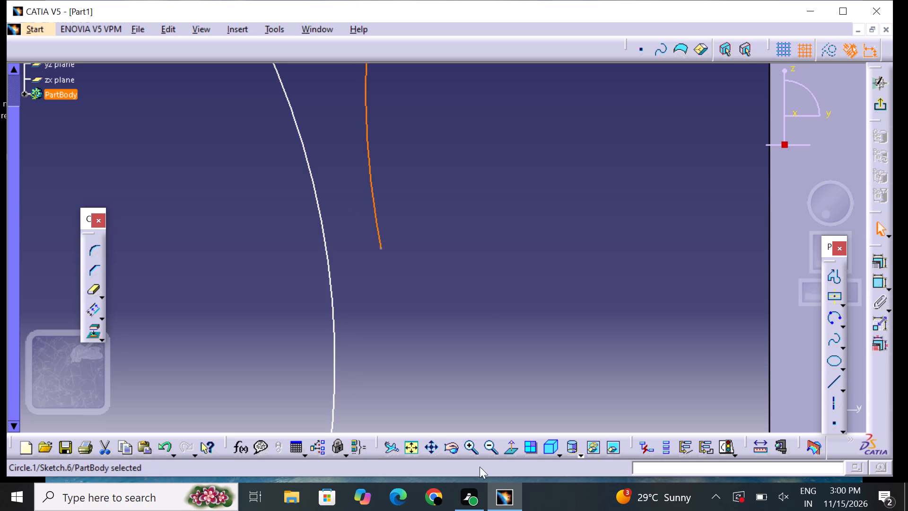
# Constrain the base-corner arc tangent to the arc coming down from the boss line.
pyautogui.click(484, 447)
pyautogui.click(486, 447)
pyautogui.click(492, 449)
pyautogui.tripleClick(493, 449)
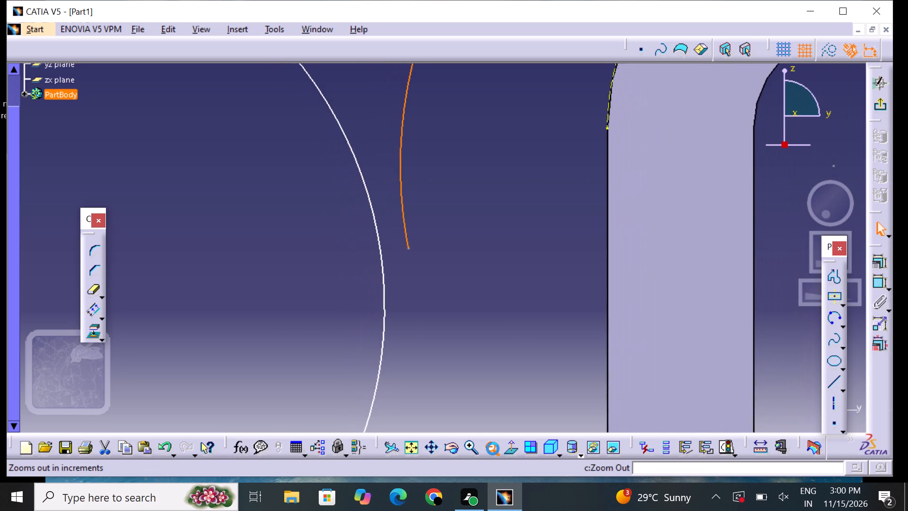
pyautogui.tripleClick(493, 449)
pyautogui.tripleClick(493, 449)
pyautogui.moveTo(444, 208); pyautogui.dragTo(443, 241, button='middle')
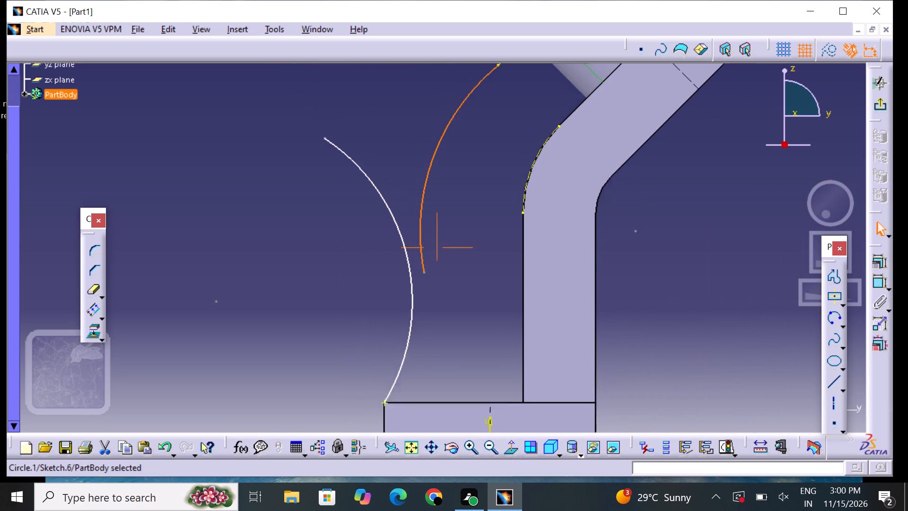
pyautogui.moveTo(443, 241); pyautogui.dragTo(441, 272, button='middle')
pyautogui.click(454, 338)
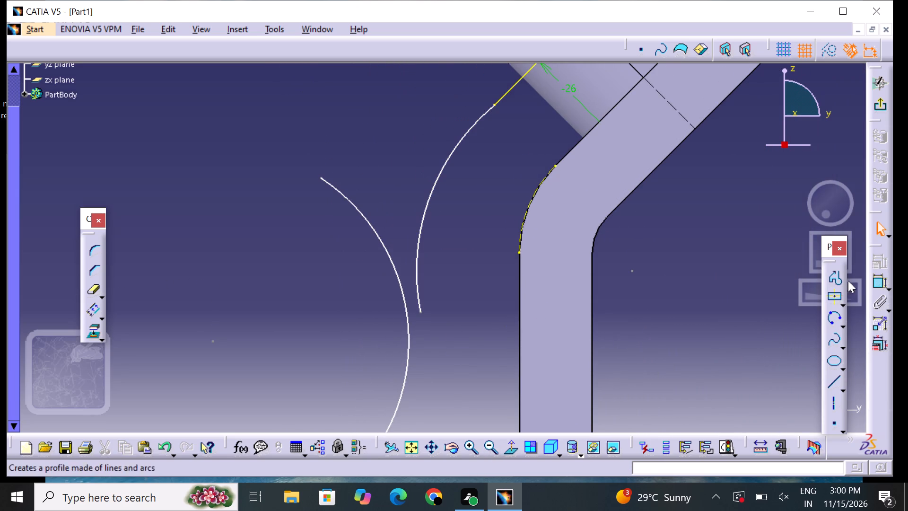
pyautogui.moveTo(883, 283); pyautogui.dragTo(877, 282)
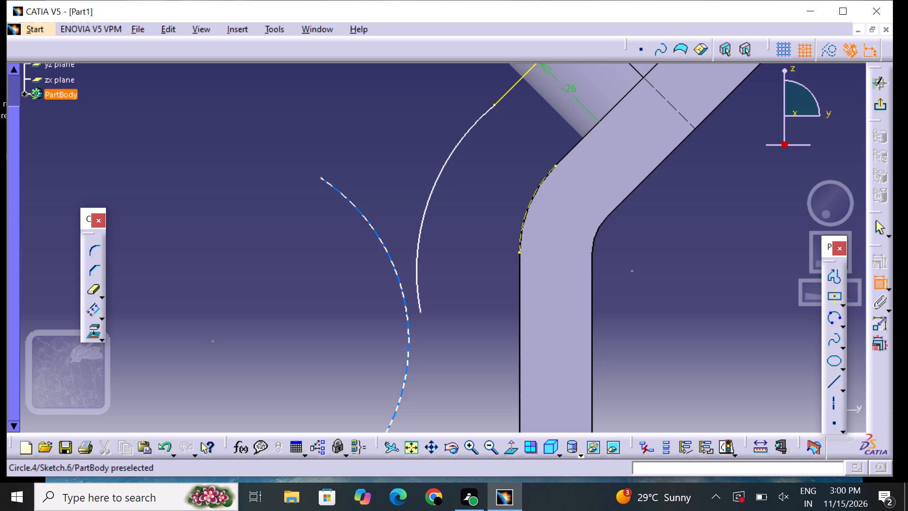
pyautogui.click(392, 267)
pyautogui.click(417, 273)
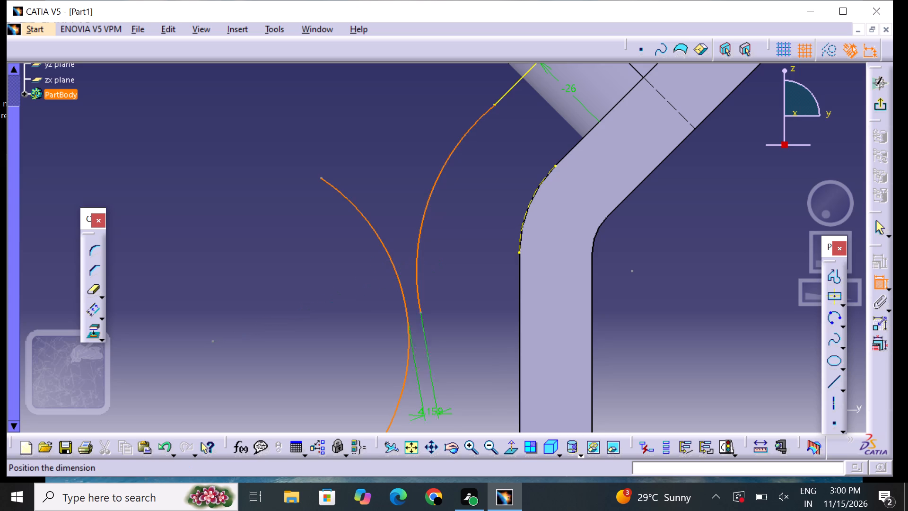
pyautogui.rightClick(417, 274)
pyautogui.click(469, 225)
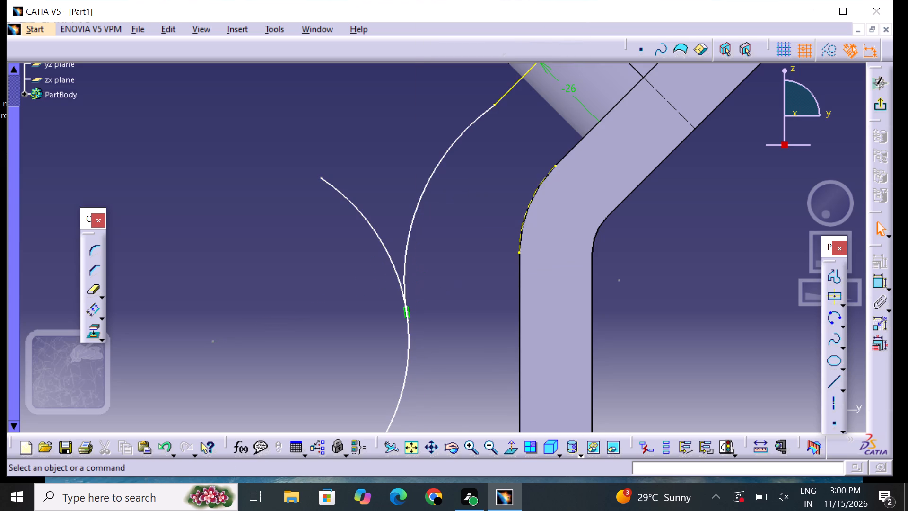
pyautogui.click(450, 274)
# Quick-trim the upper excess of the base-corner arc beyond its tangent point with the boss-line arc.
pyautogui.moveTo(88, 288); pyautogui.dragTo(93, 288)
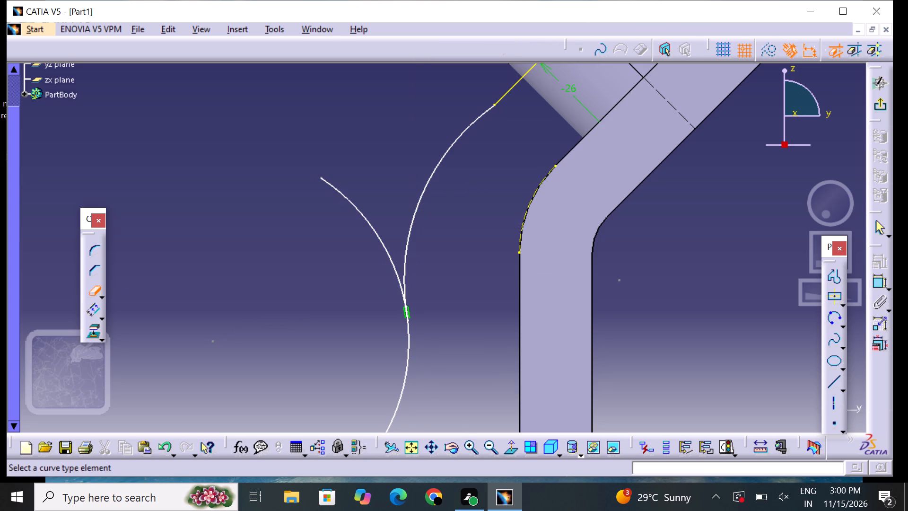
pyautogui.click(333, 185)
pyautogui.click(340, 220)
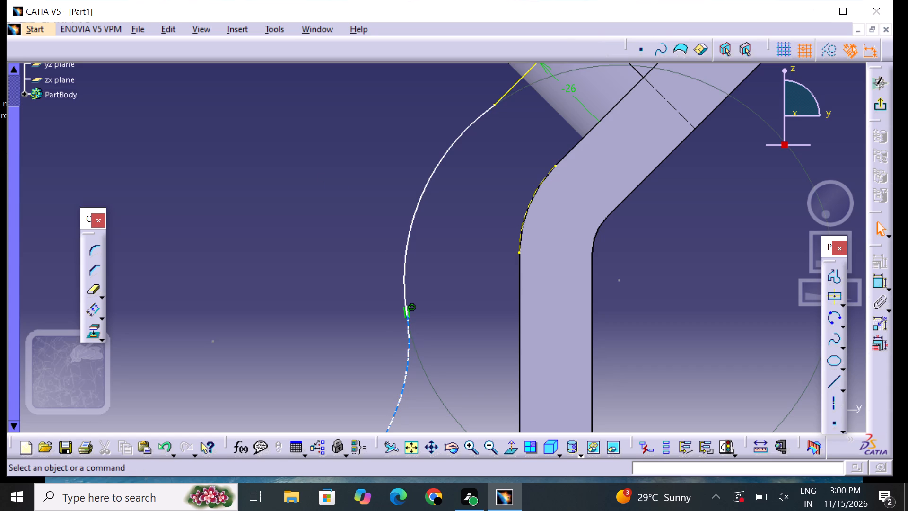
# Project the silhouette edges of the cylindrical boss onto the sketch plane.
pyautogui.click(489, 445)
pyautogui.click(489, 445)
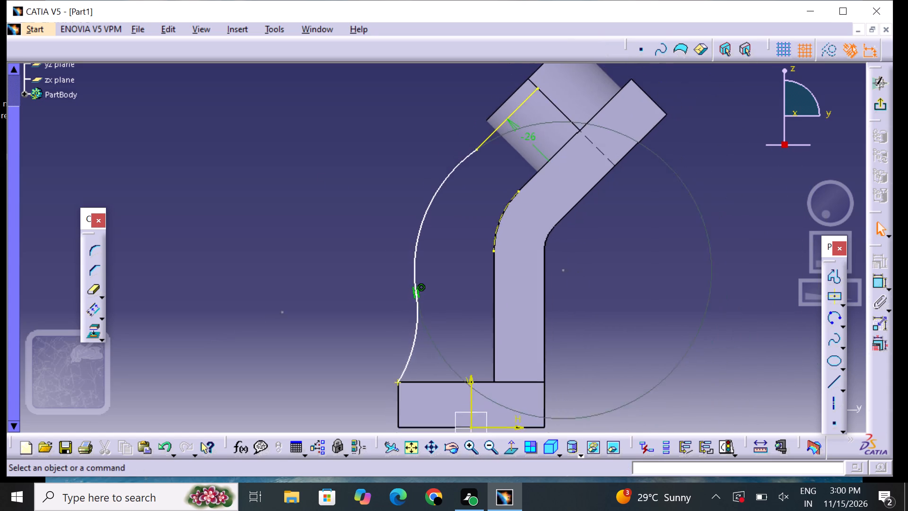
pyautogui.moveTo(434, 273); pyautogui.dragTo(437, 264, button='middle')
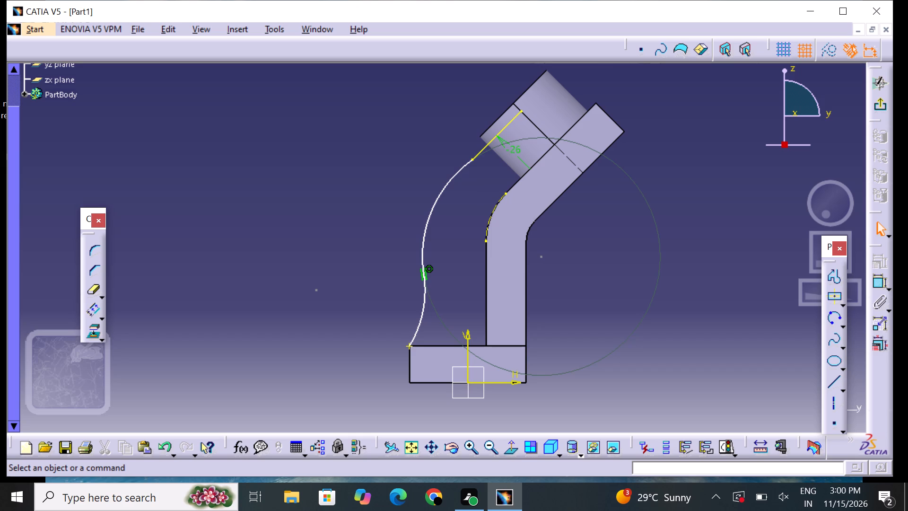
pyautogui.click(100, 337)
pyautogui.click(156, 351)
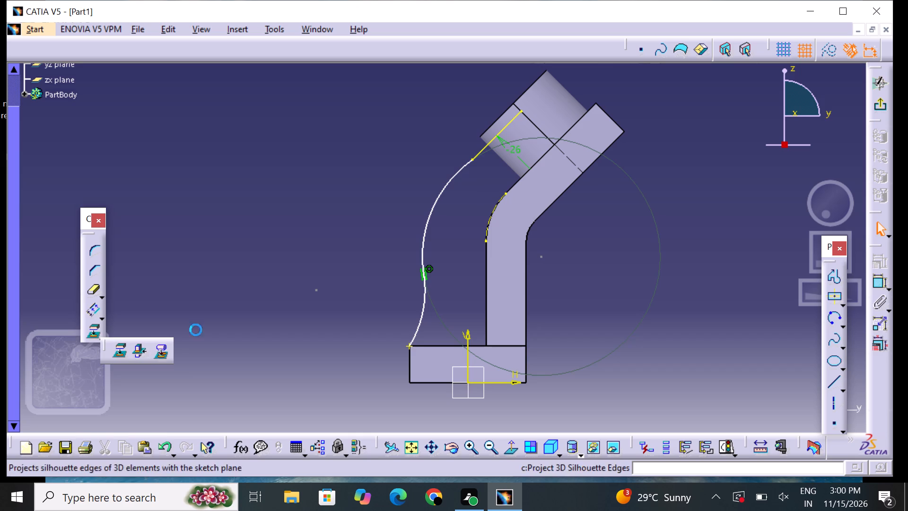
pyautogui.click(541, 127)
pyautogui.click(553, 278)
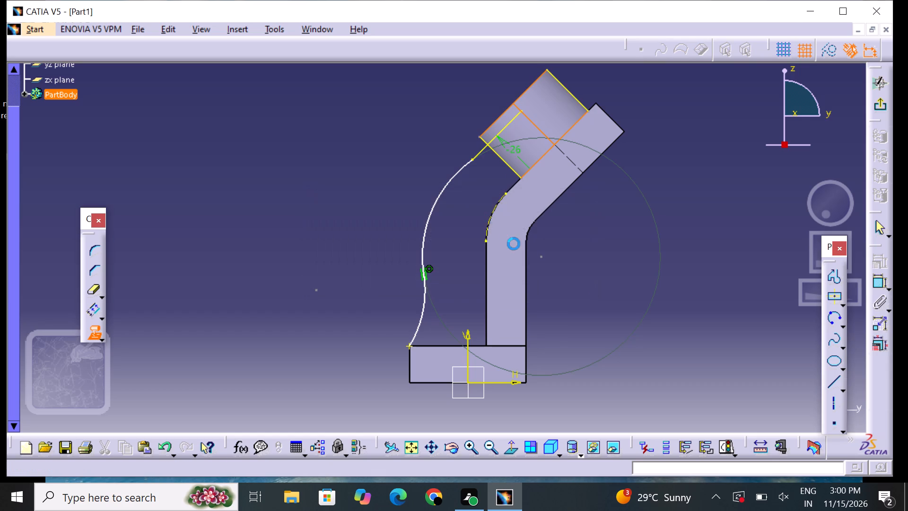
pyautogui.click(495, 210)
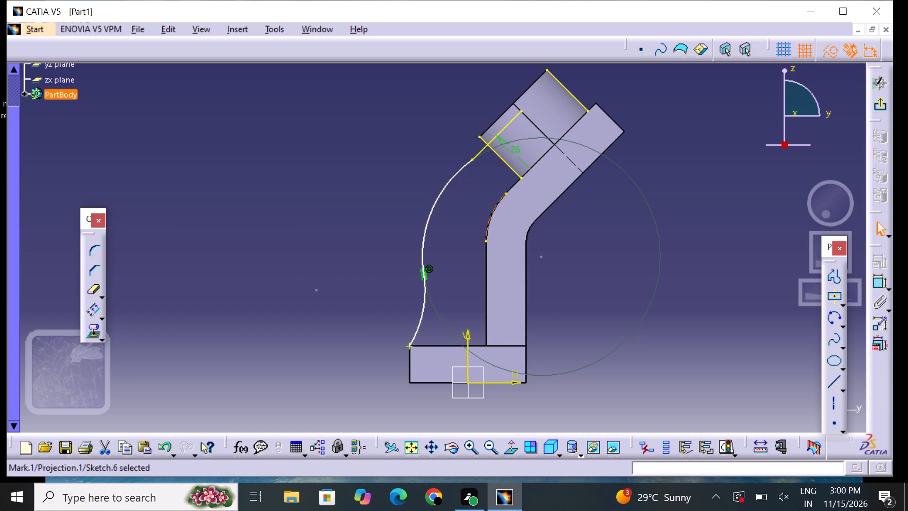
pyautogui.click(476, 215)
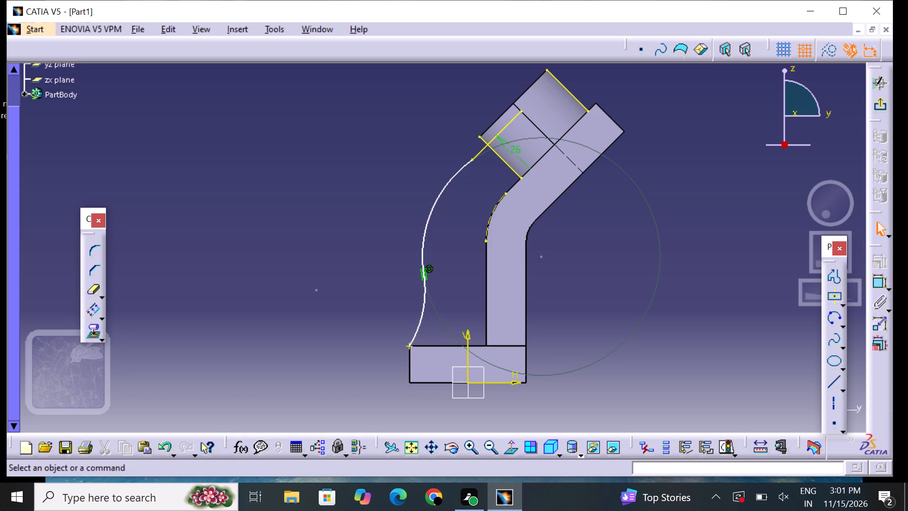
# Quick-trim the part of the sloped boss line that lies inside the boss's projected silhouette edge.
pyautogui.click(97, 291)
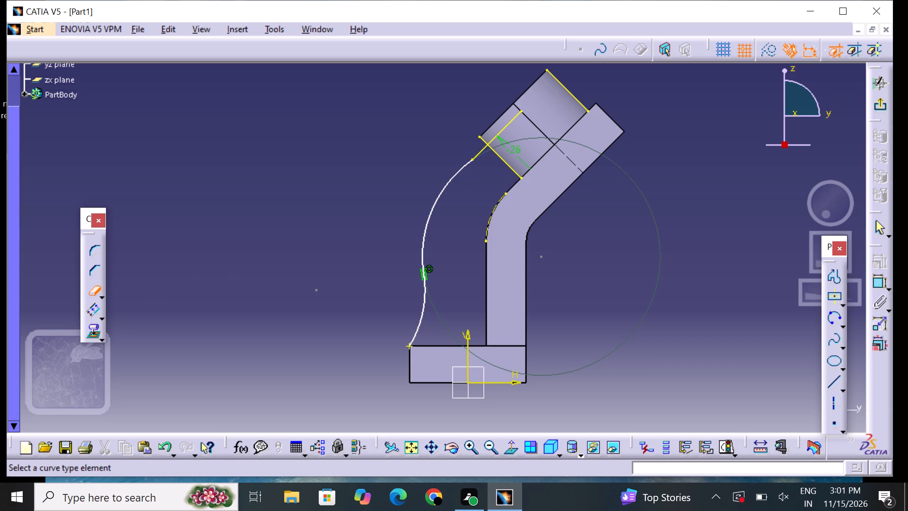
pyautogui.click(506, 127)
pyautogui.click(366, 202)
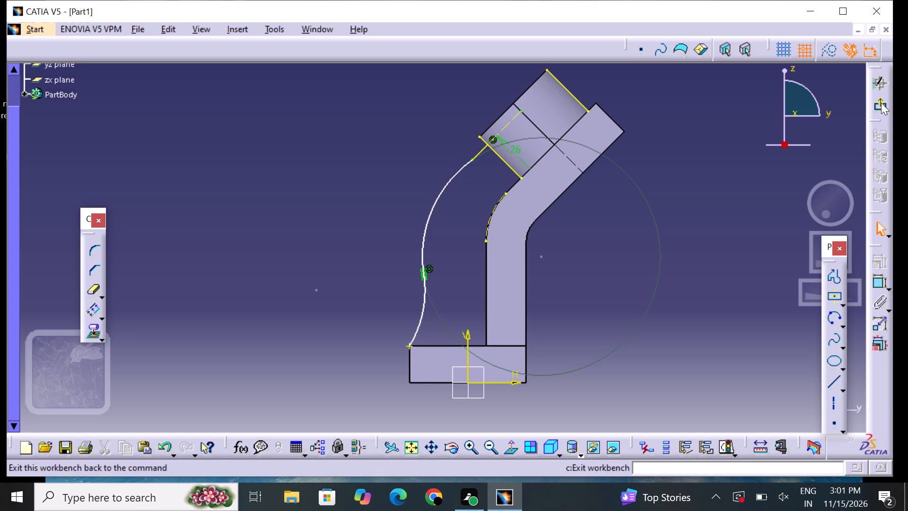
# Exit the rib profile sketch back to the 3D part and clear the selection.
pyautogui.moveTo(881, 103); pyautogui.dragTo(879, 108)
pyautogui.click(586, 359)
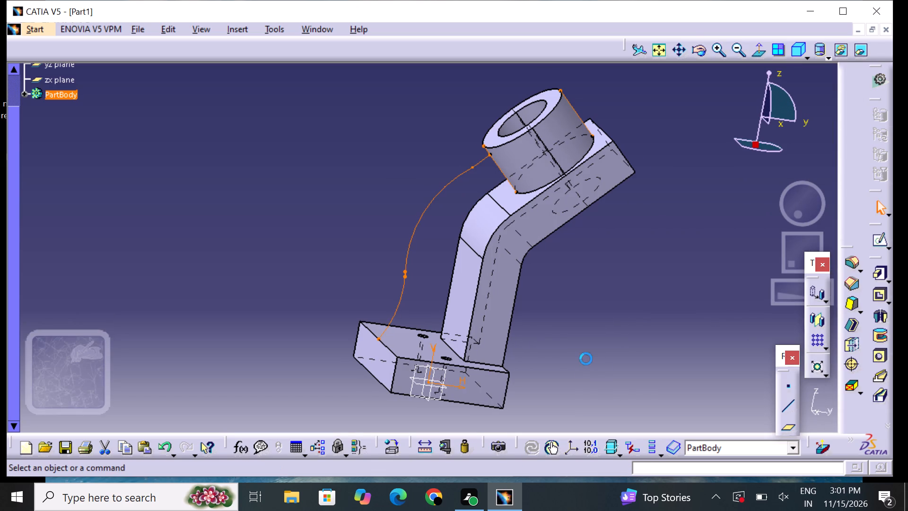
pyautogui.click(601, 352)
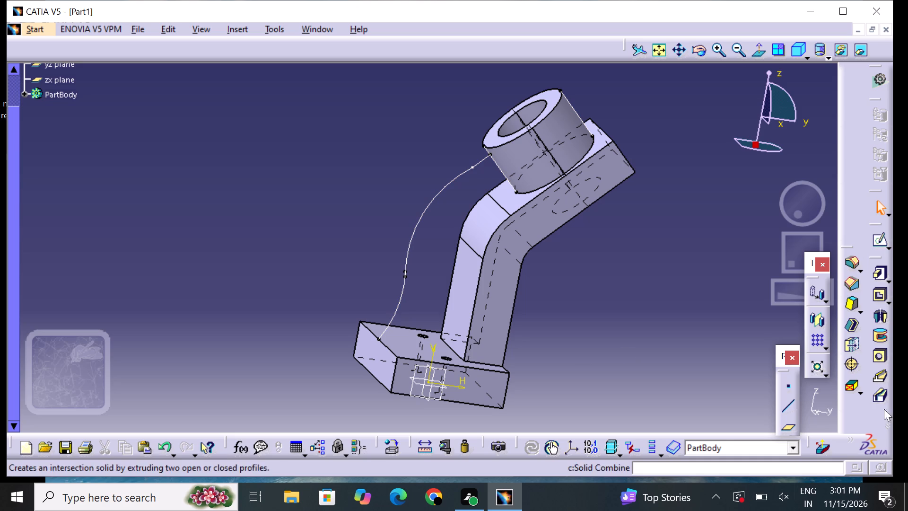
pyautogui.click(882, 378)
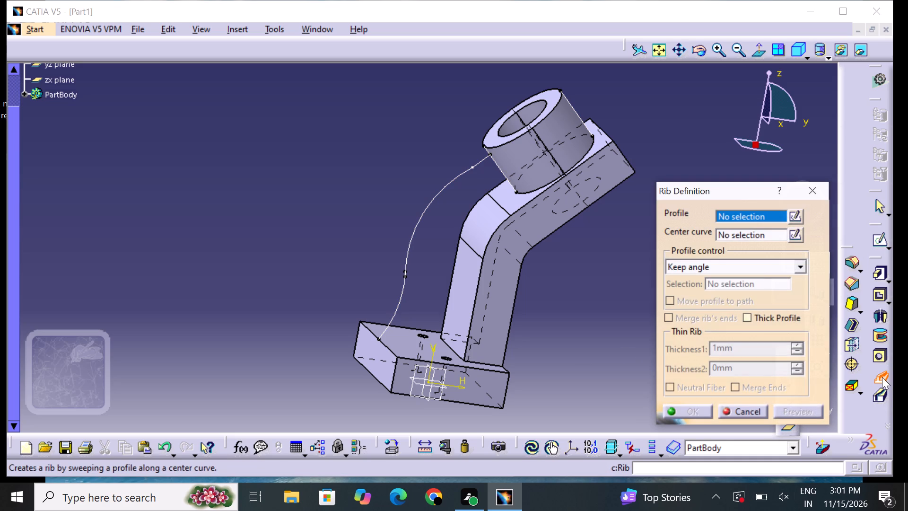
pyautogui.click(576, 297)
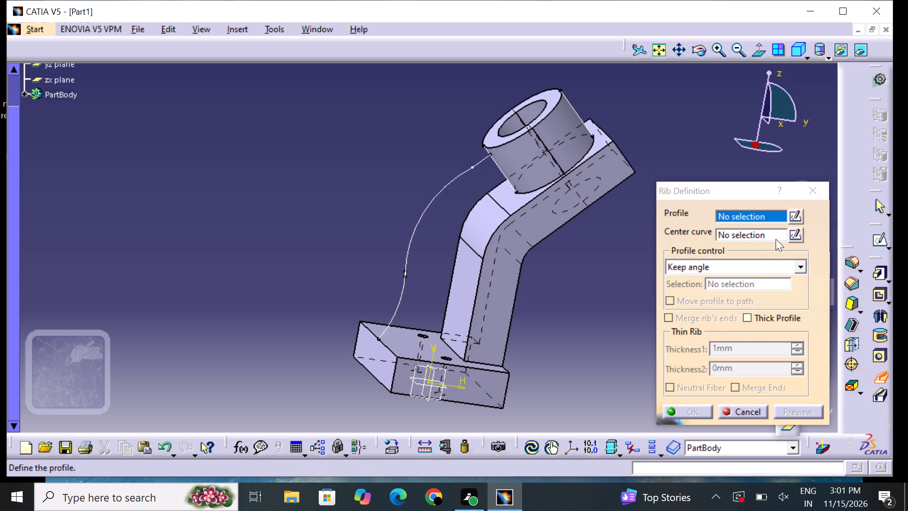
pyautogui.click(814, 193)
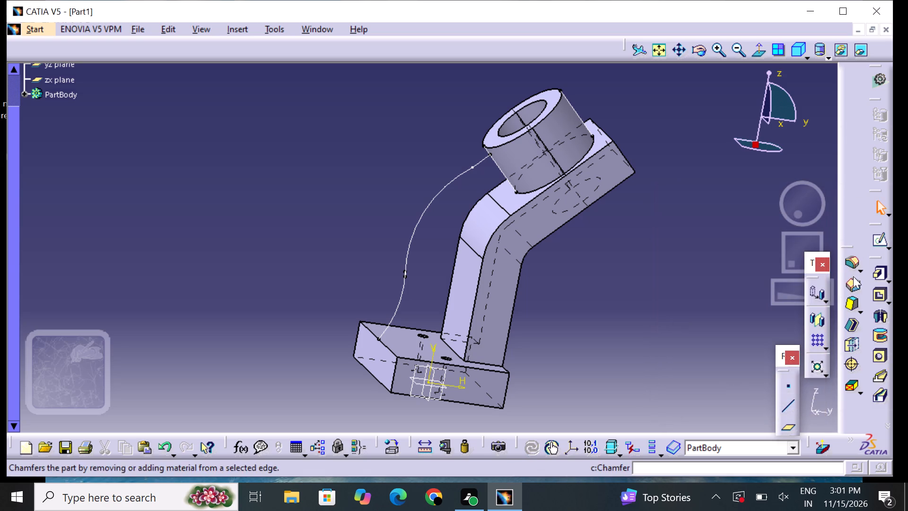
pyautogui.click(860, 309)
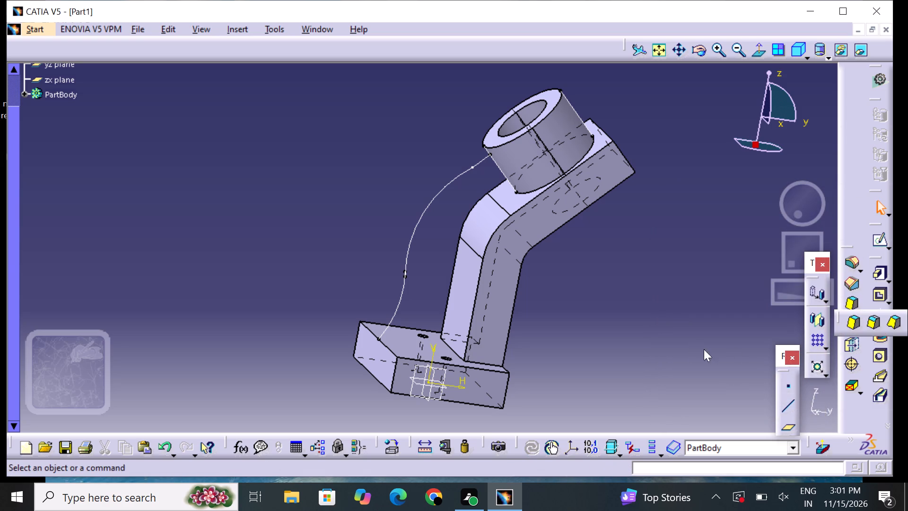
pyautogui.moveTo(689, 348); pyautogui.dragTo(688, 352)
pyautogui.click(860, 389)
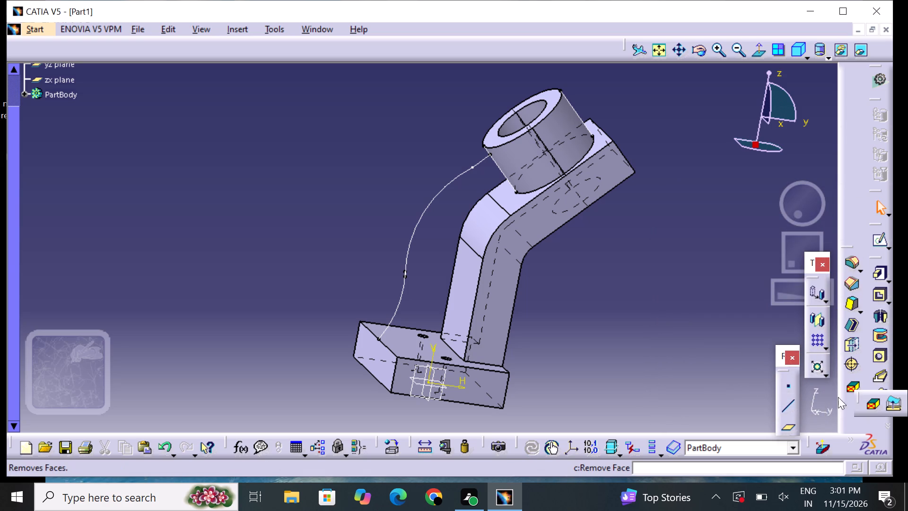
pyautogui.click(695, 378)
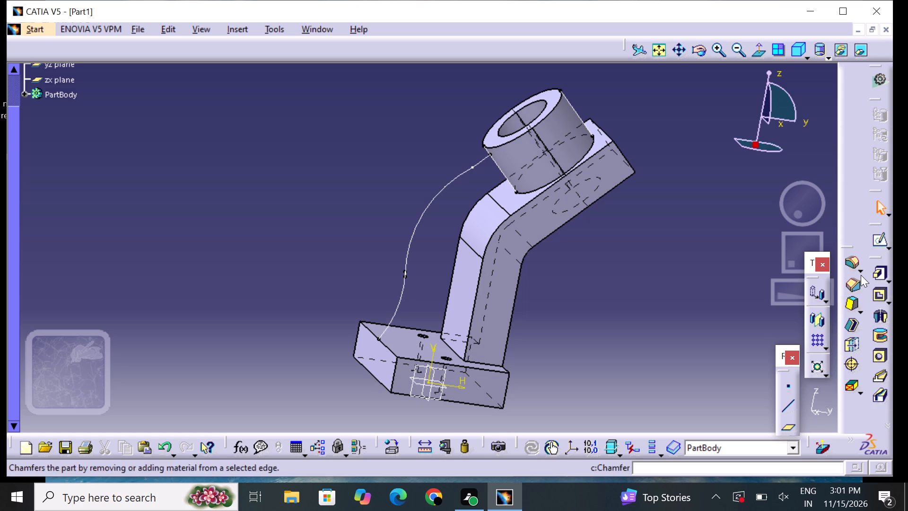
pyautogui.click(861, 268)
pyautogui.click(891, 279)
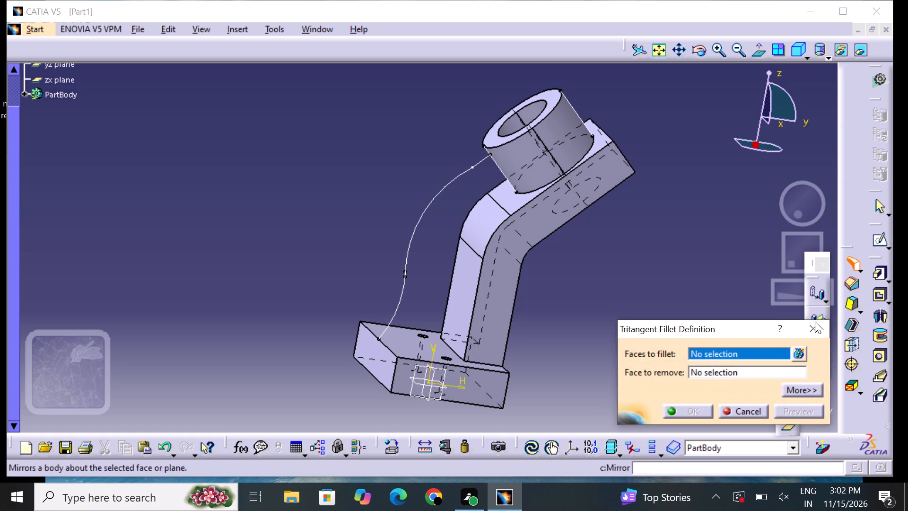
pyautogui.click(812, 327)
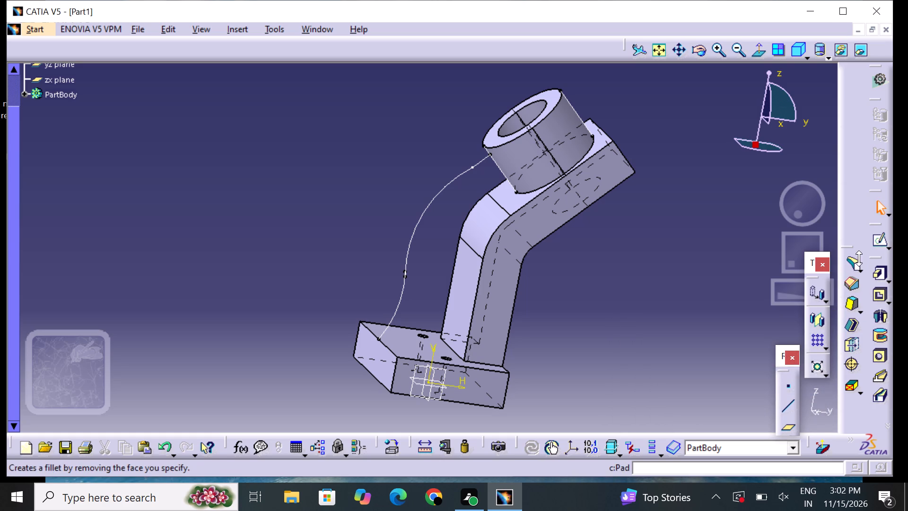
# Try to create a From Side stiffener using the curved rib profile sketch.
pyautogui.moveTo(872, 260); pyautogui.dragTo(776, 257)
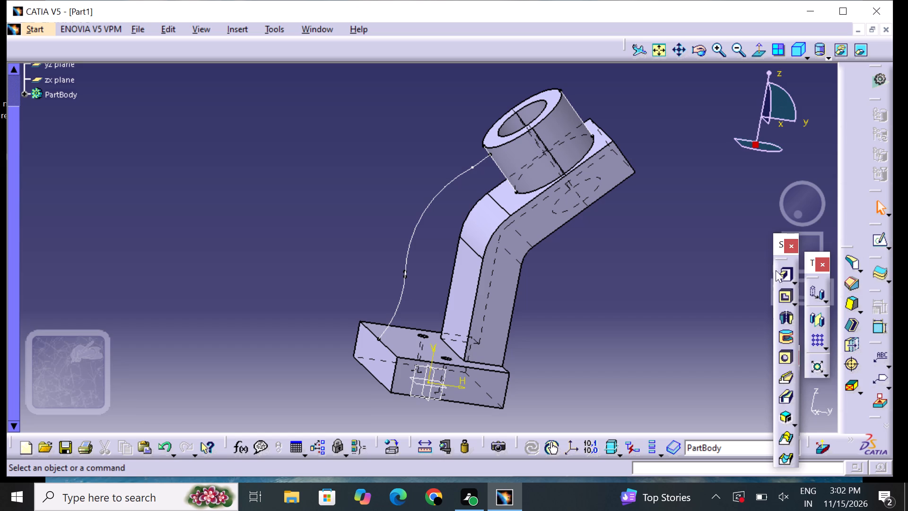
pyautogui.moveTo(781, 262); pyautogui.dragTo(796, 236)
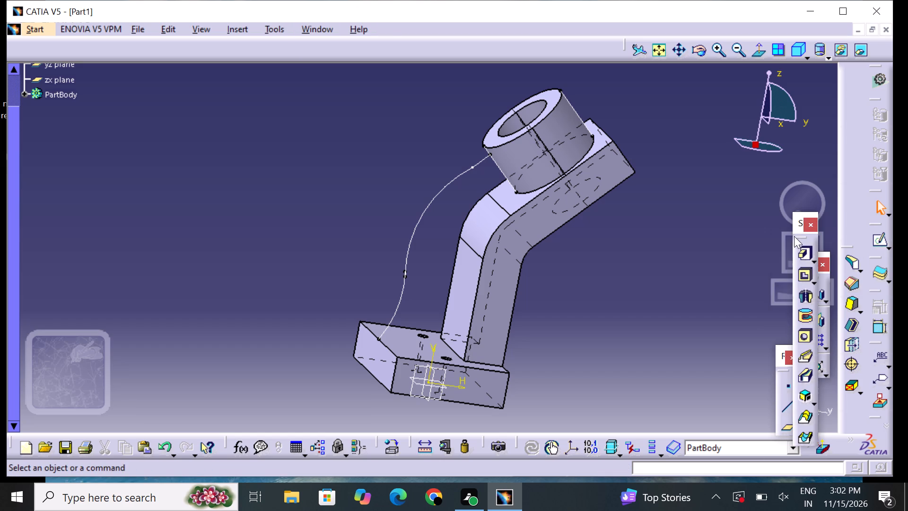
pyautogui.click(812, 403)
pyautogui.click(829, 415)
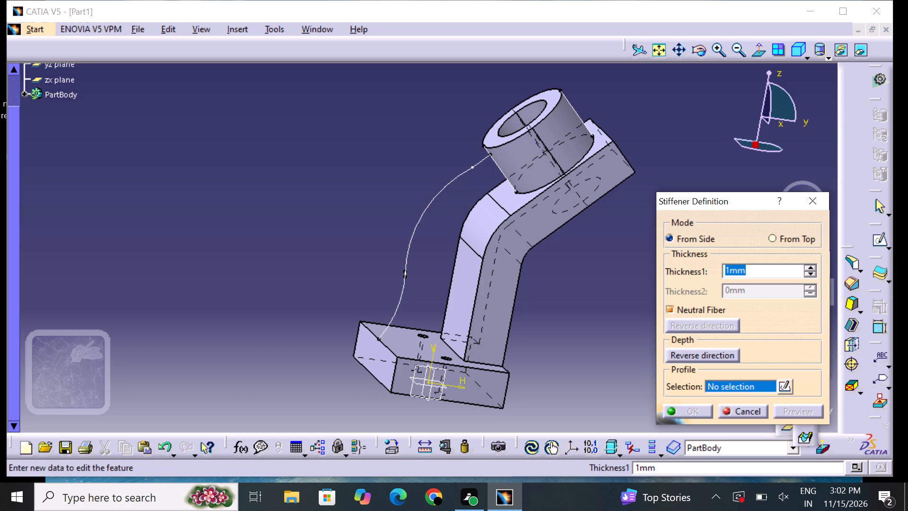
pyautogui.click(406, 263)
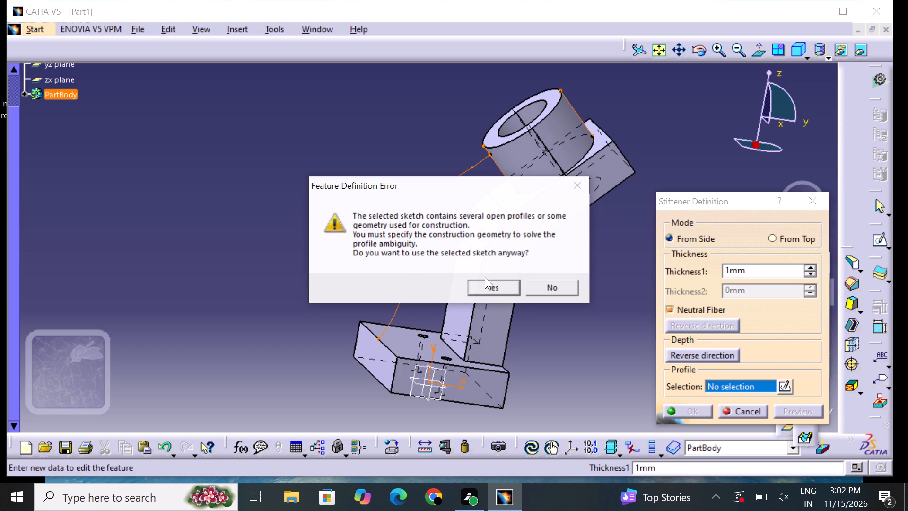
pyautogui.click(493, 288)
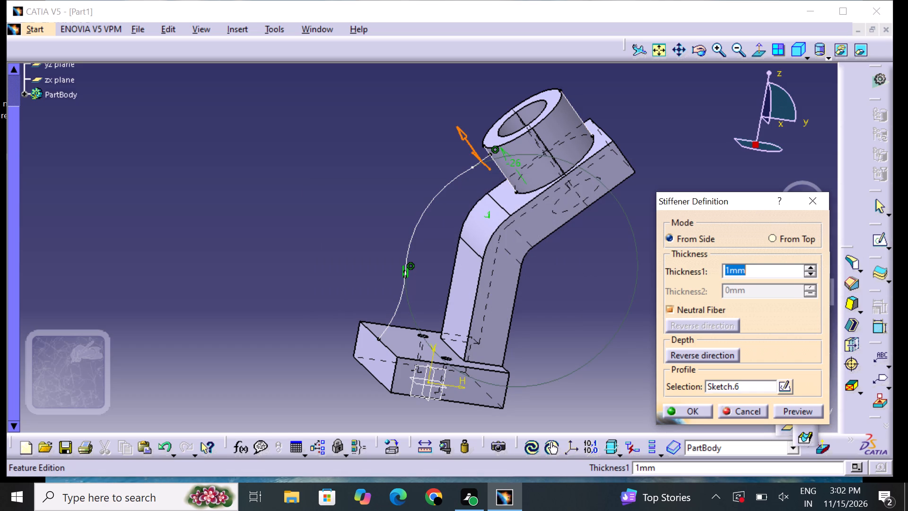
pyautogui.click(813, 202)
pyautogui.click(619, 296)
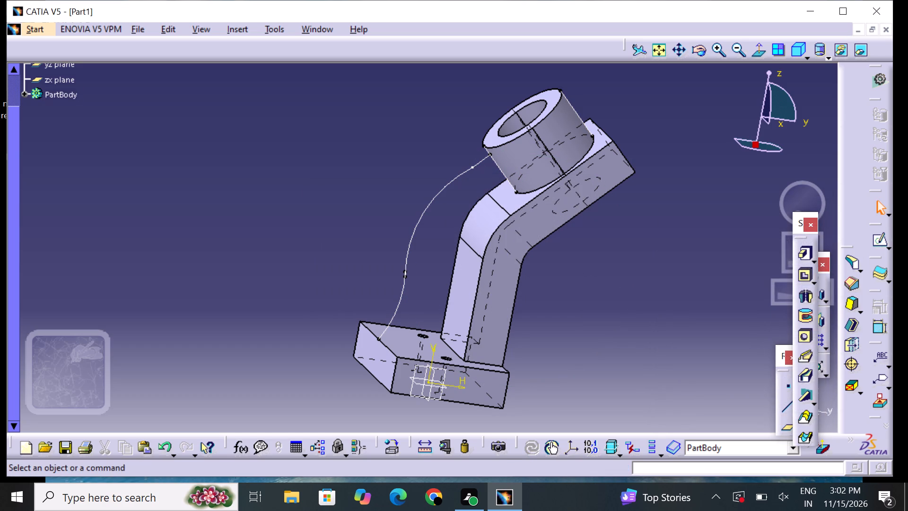
# Reopen the curved rib profile sketch for editing.
pyautogui.click(426, 215)
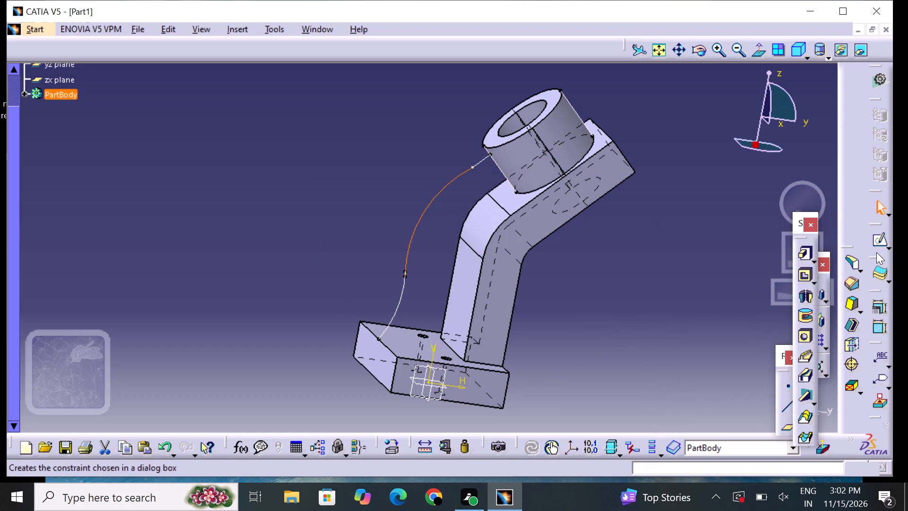
pyautogui.click(876, 246)
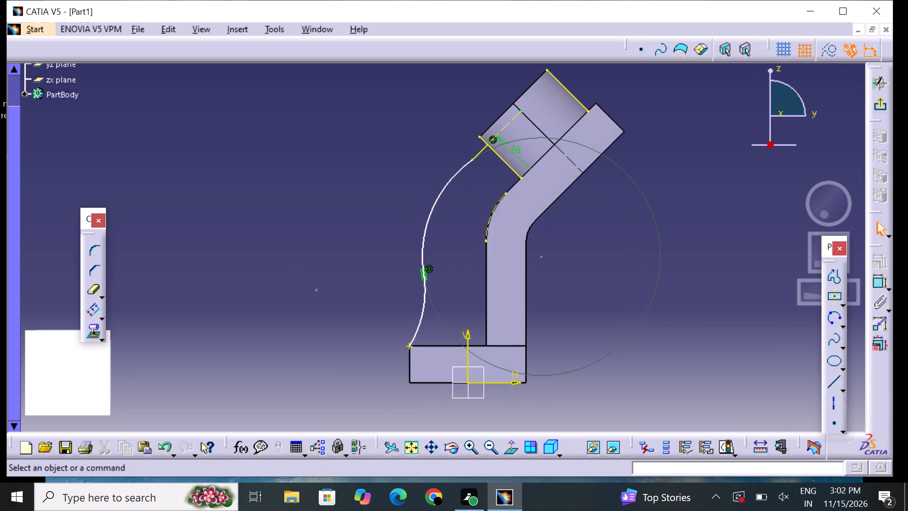
# Examine up close the junction where the base-corner arc meets the boss-line arc.
pyautogui.moveTo(632, 355); pyautogui.dragTo(633, 351, button='middle')
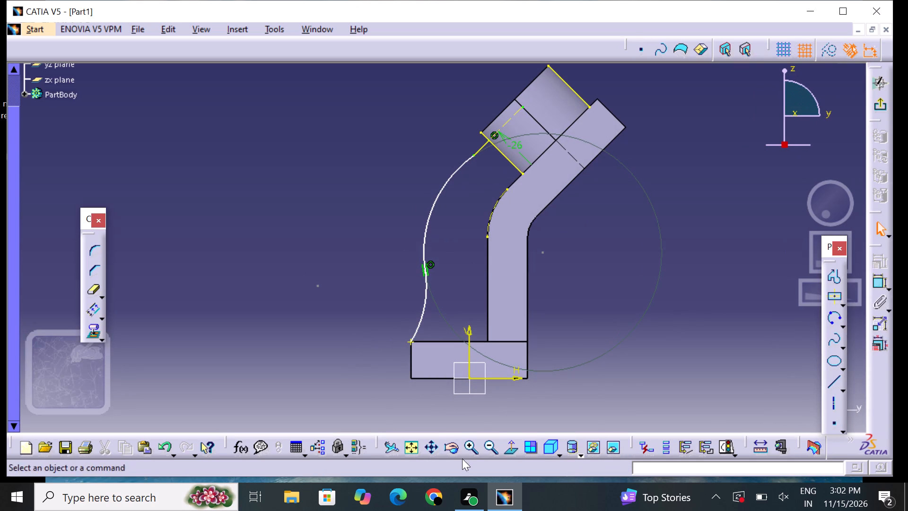
pyautogui.tripleClick(474, 449)
pyautogui.tripleClick(475, 449)
pyautogui.tripleClick(475, 449)
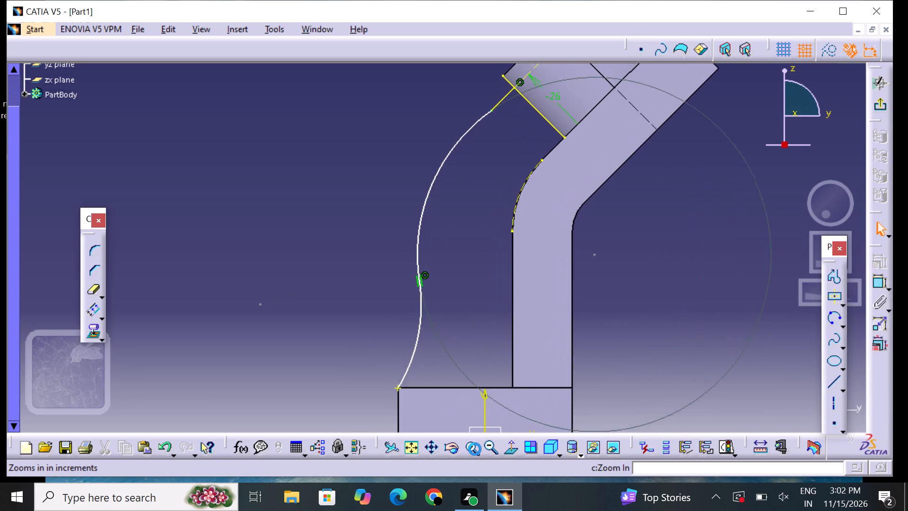
pyautogui.tripleClick(475, 449)
pyautogui.click(475, 449)
pyautogui.moveTo(447, 344); pyautogui.dragTo(525, 326, button='middle')
pyautogui.tripleClick(465, 449)
pyautogui.doubleClick(467, 449)
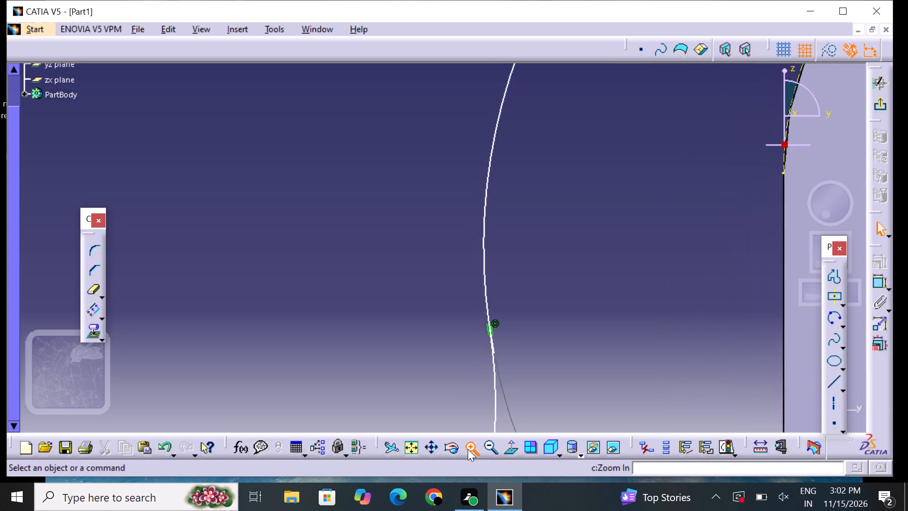
pyautogui.doubleClick(468, 449)
pyautogui.moveTo(550, 389); pyautogui.dragTo(530, 324, button='middle')
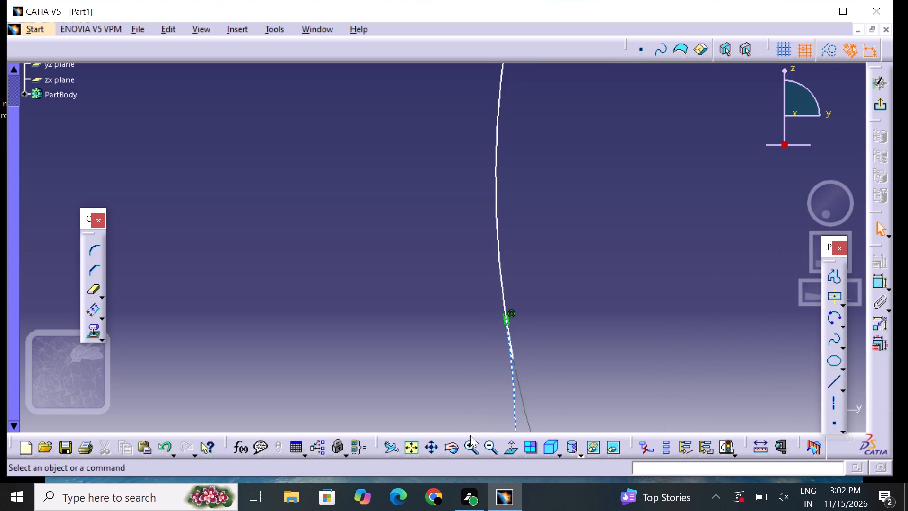
pyautogui.tripleClick(472, 443)
pyautogui.click(472, 443)
pyautogui.moveTo(572, 387); pyautogui.dragTo(573, 375, button='middle')
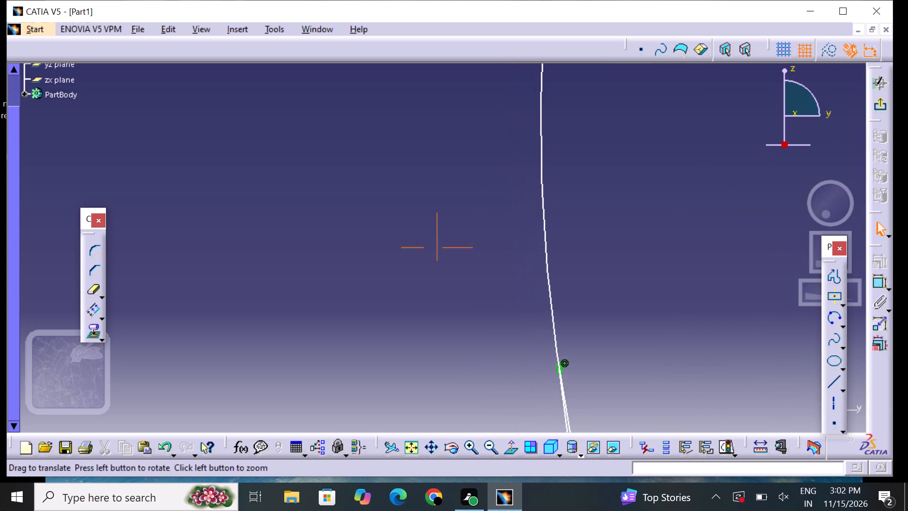
pyautogui.moveTo(573, 375); pyautogui.dragTo(551, 286, button='middle')
pyautogui.doubleClick(480, 449)
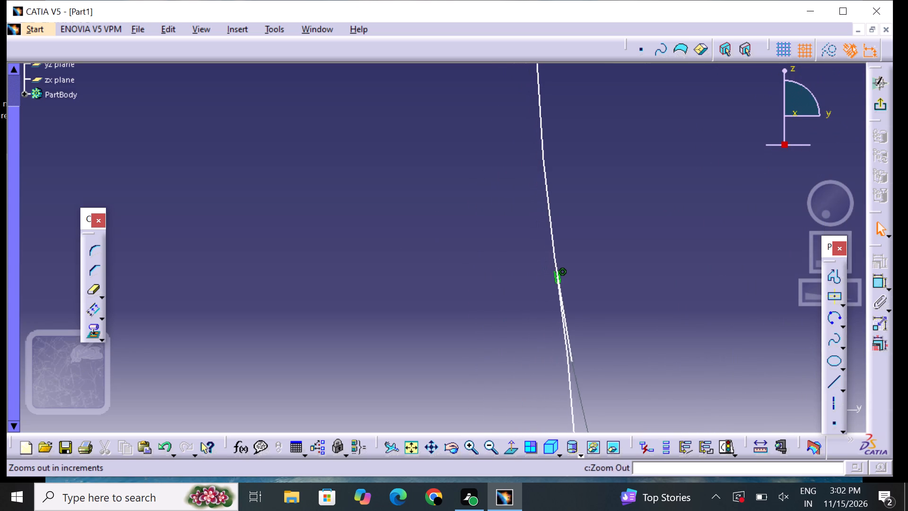
pyautogui.moveTo(612, 379); pyautogui.dragTo(534, 333, button='middle')
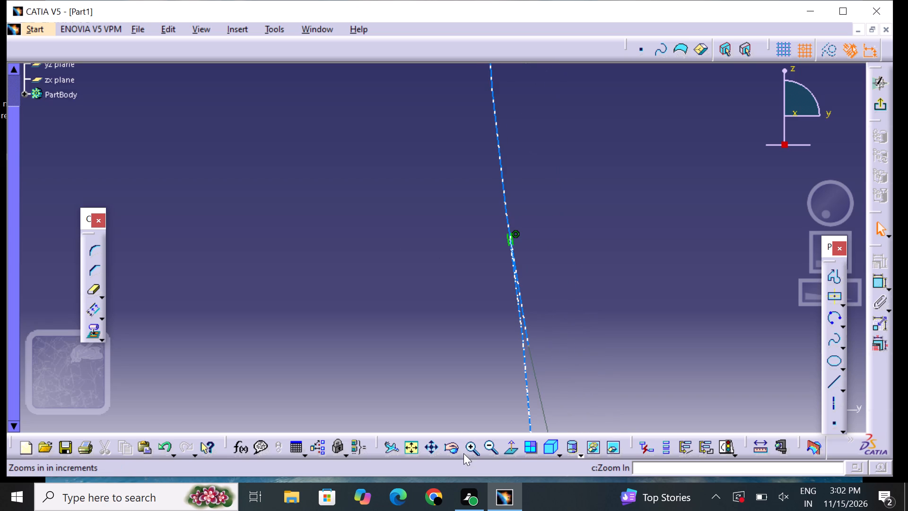
pyautogui.tripleClick(467, 450)
pyautogui.click(468, 449)
pyautogui.tripleClick(468, 448)
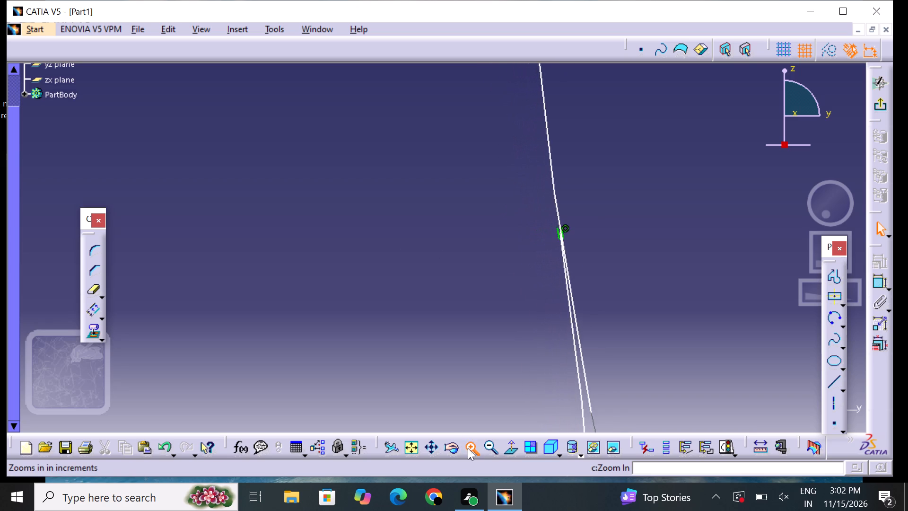
pyautogui.doubleClick(468, 448)
pyautogui.moveTo(541, 382); pyautogui.dragTo(337, 310, button='middle')
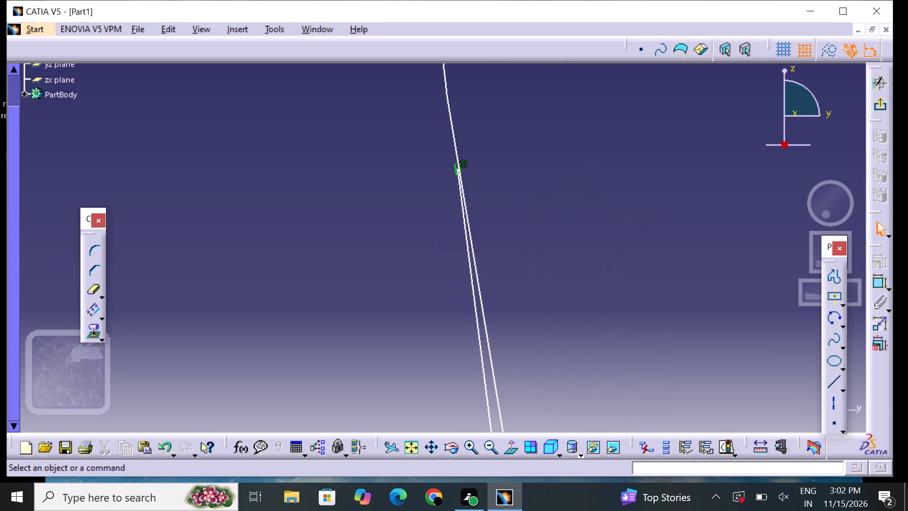
pyautogui.tripleClick(471, 448)
pyautogui.click(471, 446)
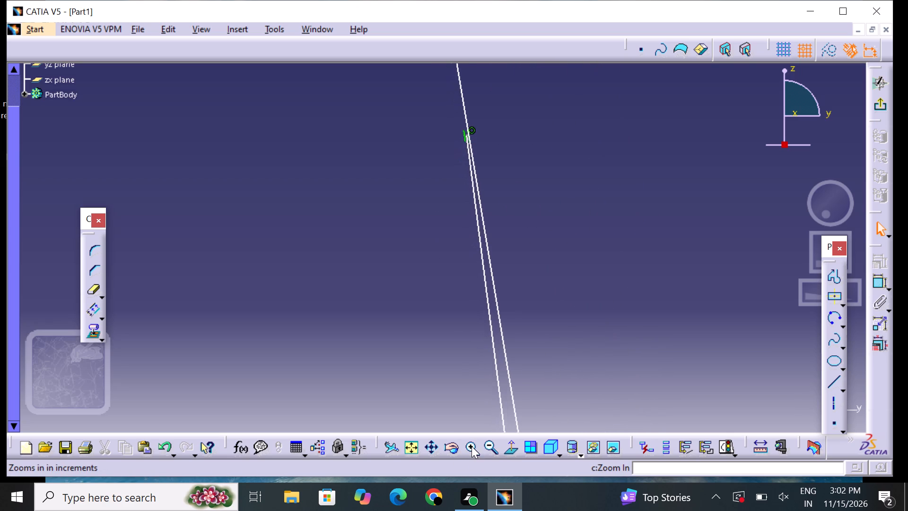
pyautogui.moveTo(457, 302); pyautogui.dragTo(442, 379, button='middle')
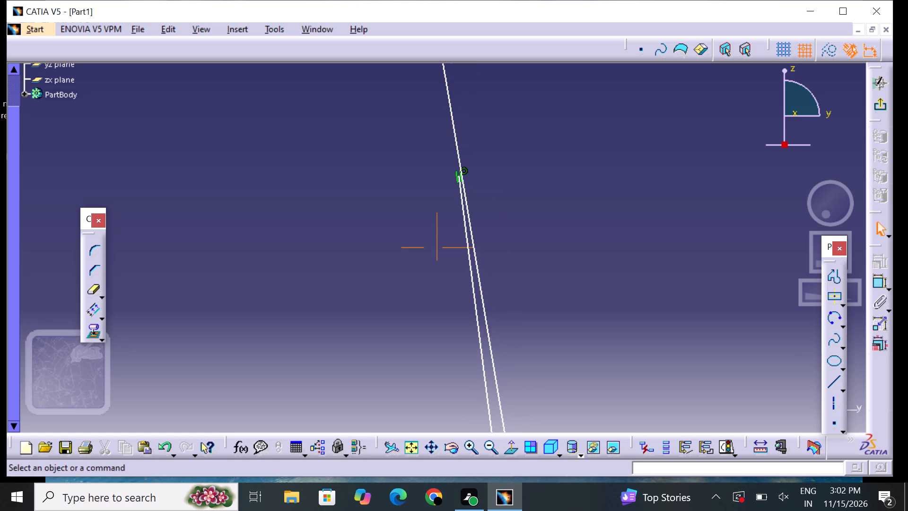
pyautogui.moveTo(442, 379); pyautogui.dragTo(440, 384, button='middle')
pyautogui.click(476, 442)
pyautogui.click(477, 444)
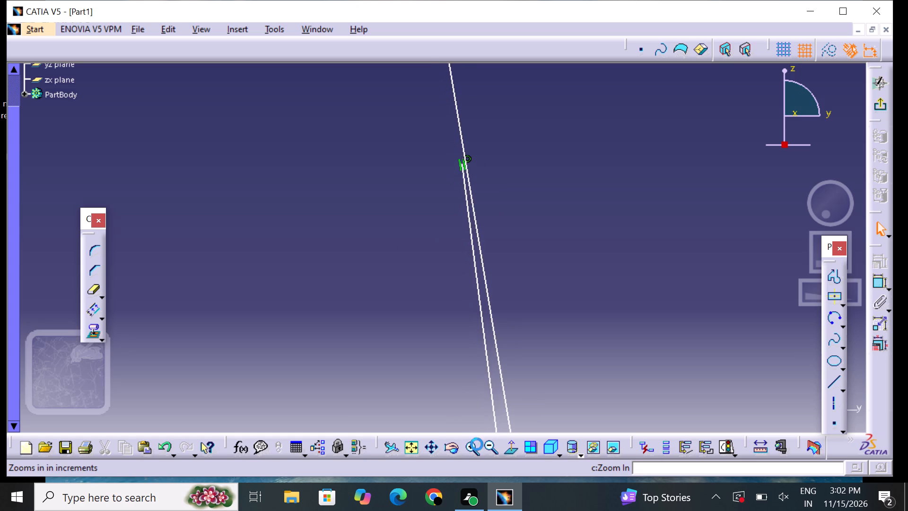
pyautogui.click(477, 444)
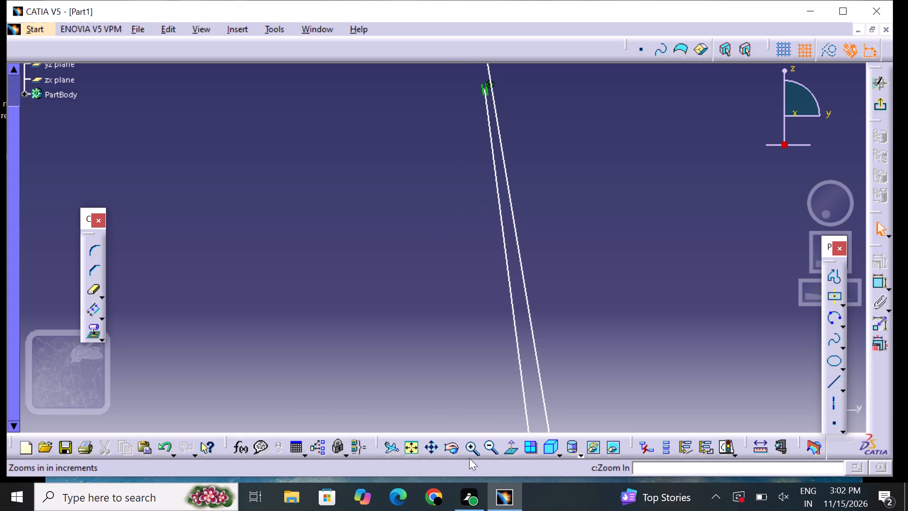
pyautogui.moveTo(474, 456); pyautogui.dragTo(481, 442)
pyautogui.click(469, 447)
pyautogui.moveTo(483, 239); pyautogui.dragTo(497, 359, button='middle')
pyautogui.moveTo(520, 208); pyautogui.dragTo(512, 272, button='middle')
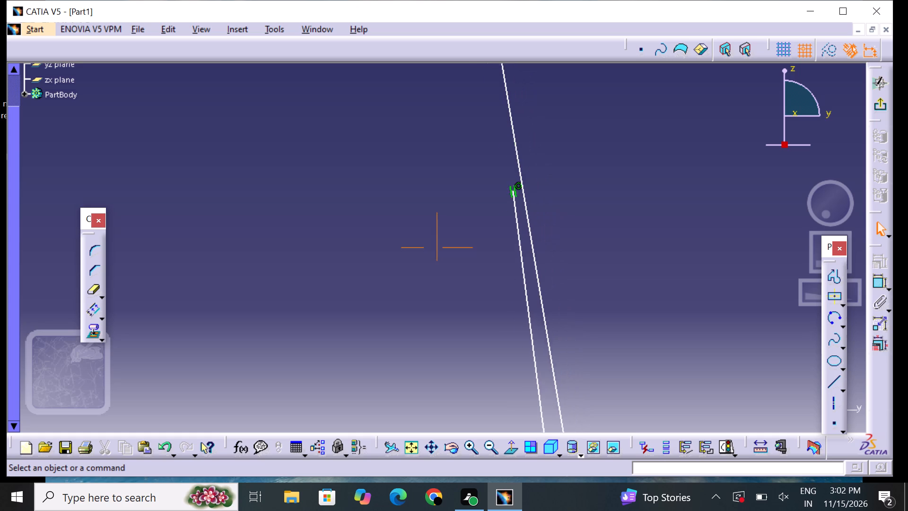
pyautogui.moveTo(512, 272); pyautogui.dragTo(489, 326, button='middle')
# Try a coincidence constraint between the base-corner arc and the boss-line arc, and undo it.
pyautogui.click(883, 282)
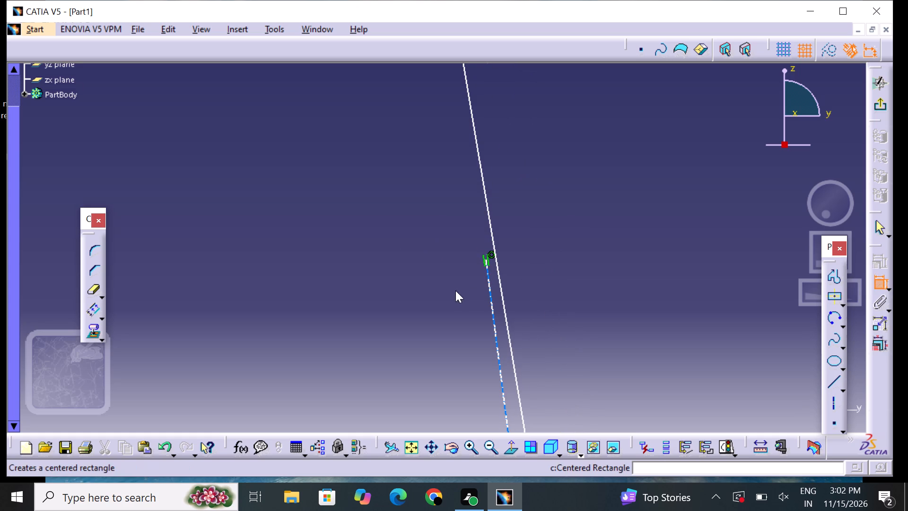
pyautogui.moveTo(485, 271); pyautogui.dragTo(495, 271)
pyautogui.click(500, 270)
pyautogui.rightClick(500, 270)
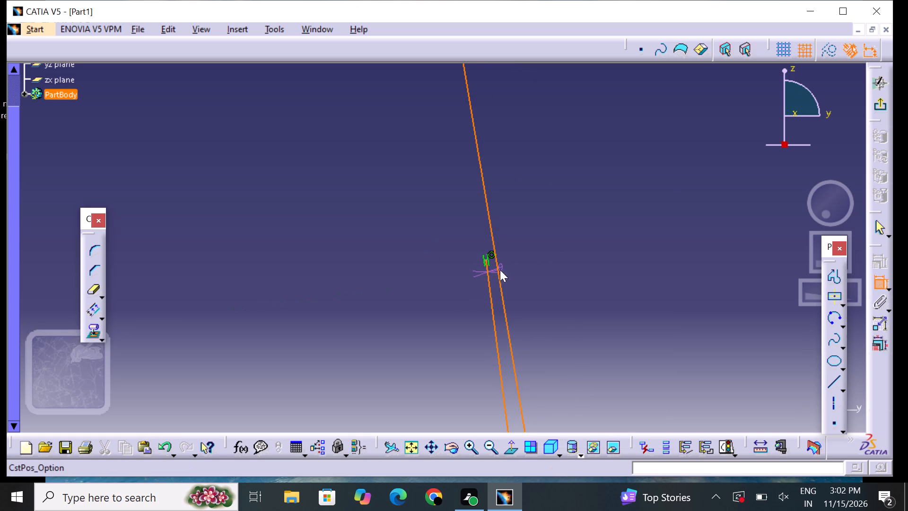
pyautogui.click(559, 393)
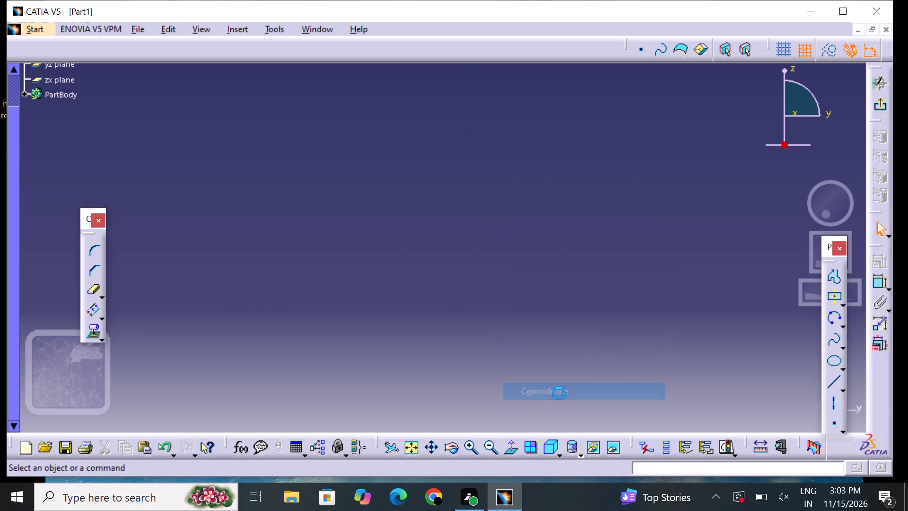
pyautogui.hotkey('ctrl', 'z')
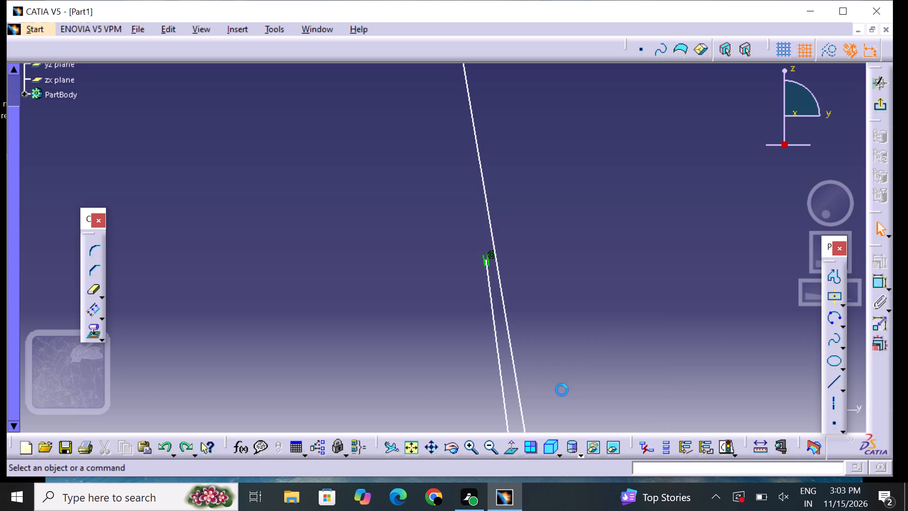
# Delete the tangency constraint at the junction of the two rib profile arcs.
pyautogui.click(488, 257)
pyautogui.rightClick(488, 257)
pyautogui.click(534, 220)
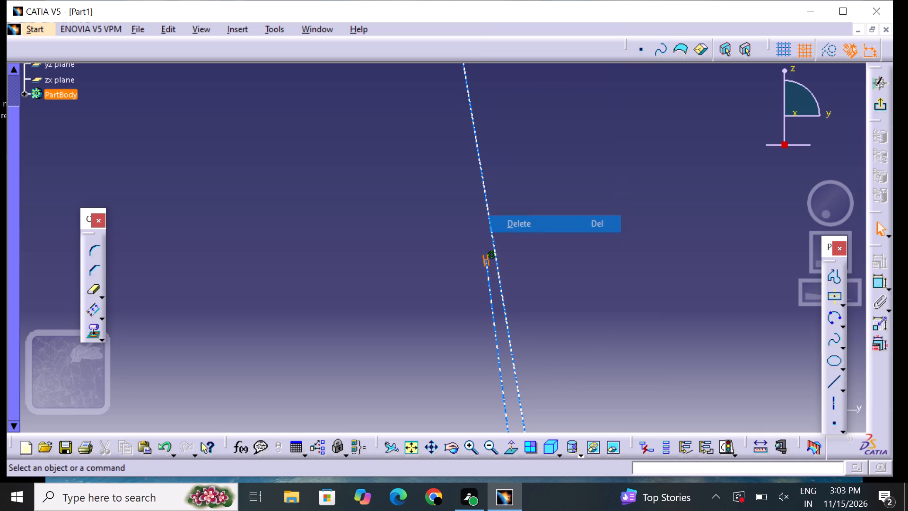
pyautogui.moveTo(628, 358); pyautogui.dragTo(664, 352)
# Add a distance constraint between the base-corner arc's upper endpoint and the boss-line arc.
pyautogui.click(875, 284)
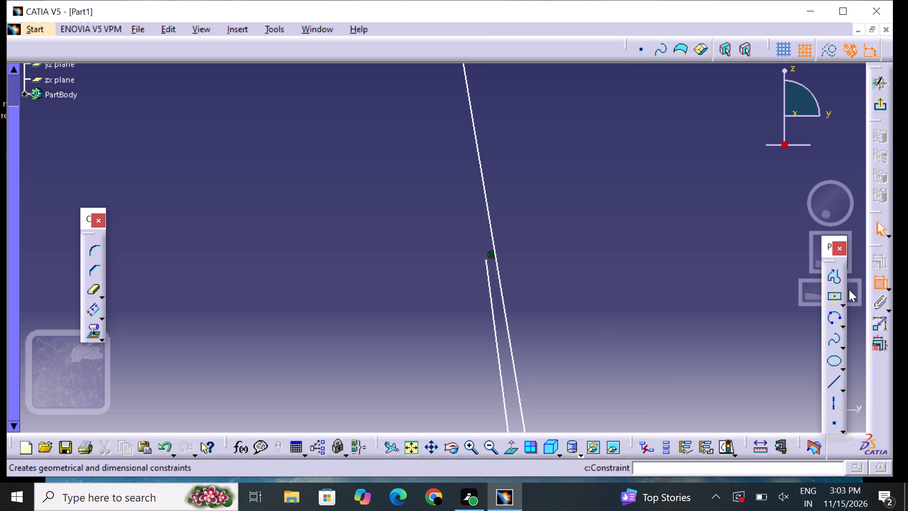
pyautogui.click(485, 263)
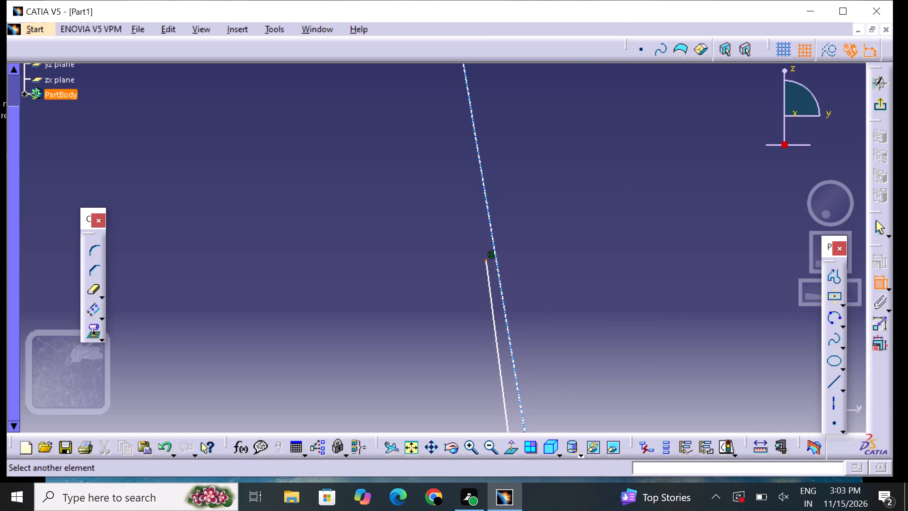
pyautogui.click(497, 261)
pyautogui.rightClick(486, 268)
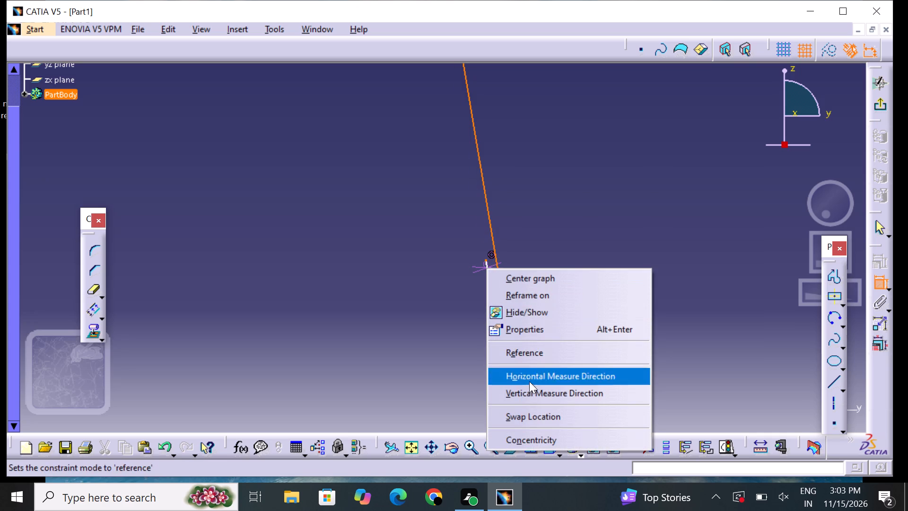
pyautogui.click(707, 336)
pyautogui.click(706, 337)
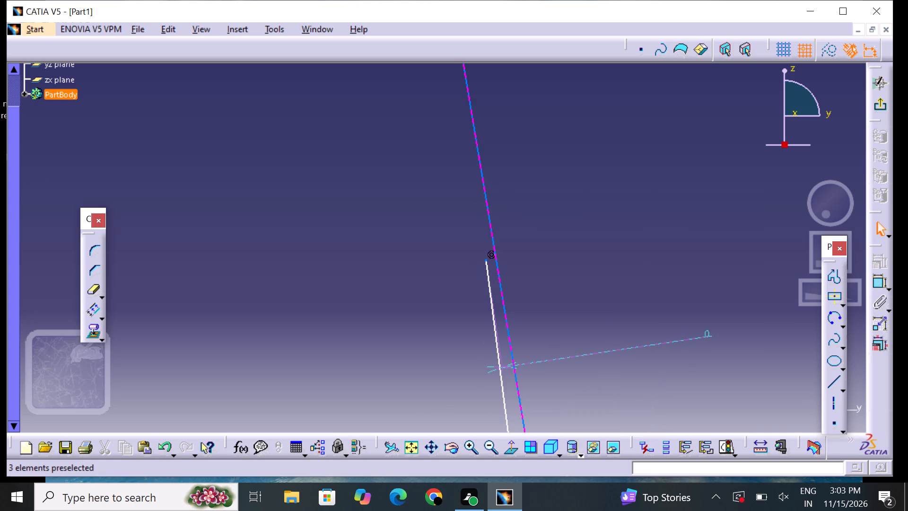
pyautogui.press('Escape')
pyautogui.press('Escape')
pyautogui.press('Escape')
pyautogui.press('Escape')
pyautogui.press('Escape')
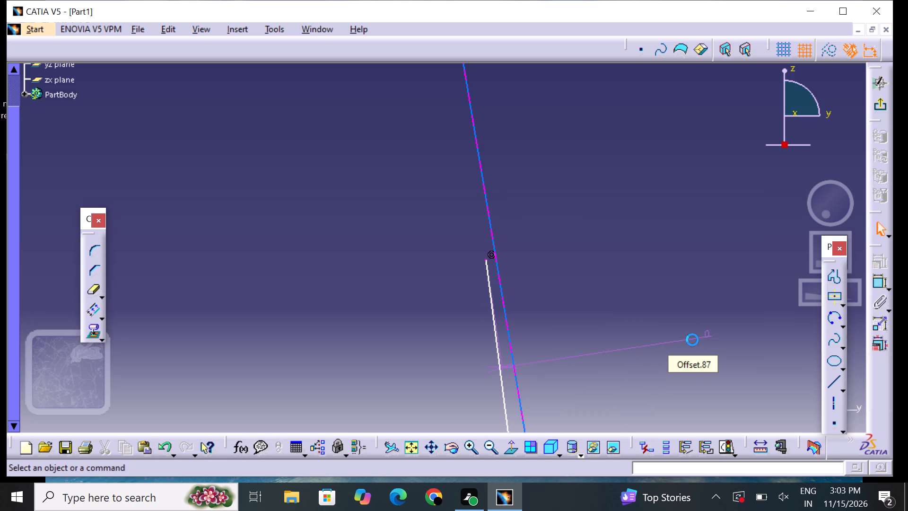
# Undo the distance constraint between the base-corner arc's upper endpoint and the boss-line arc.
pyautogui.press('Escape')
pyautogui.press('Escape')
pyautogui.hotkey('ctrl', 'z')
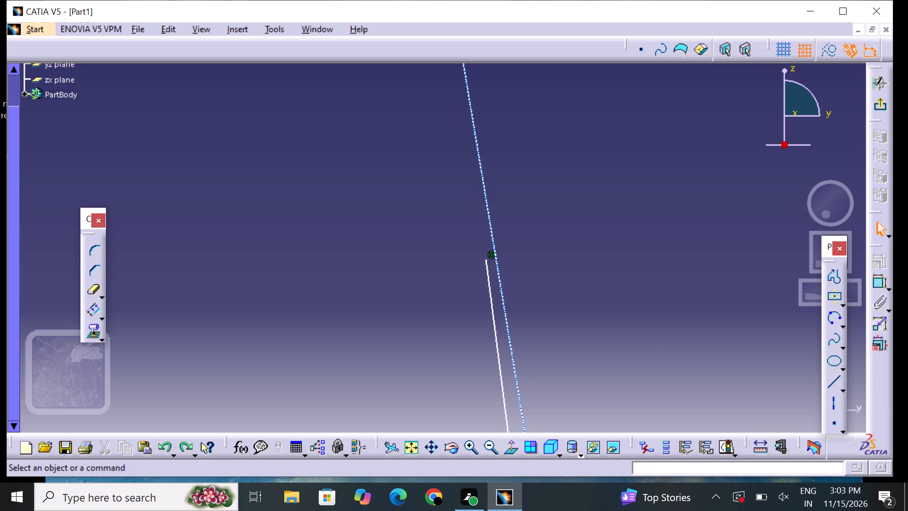
# Delete the coincidence constraint at the junction of the two rib profile arcs.
pyautogui.click(489, 253)
pyautogui.rightClick(485, 255)
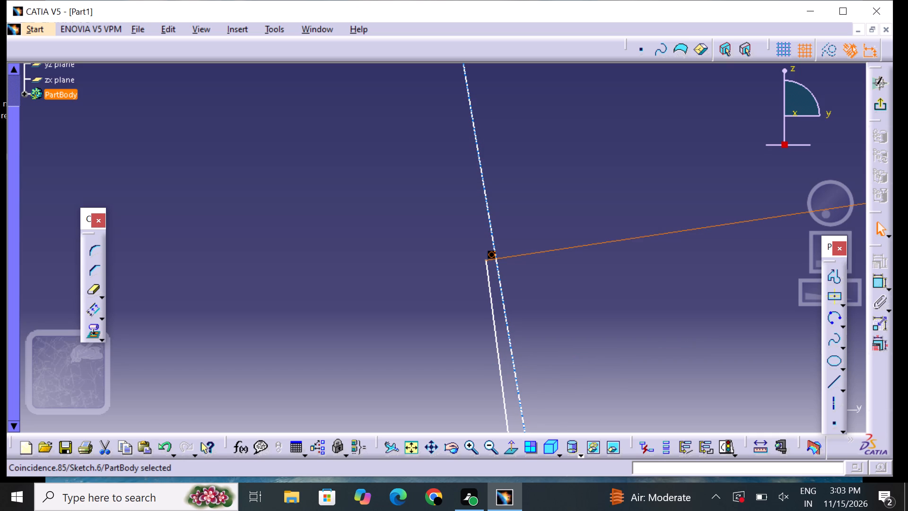
pyautogui.press('Delete')
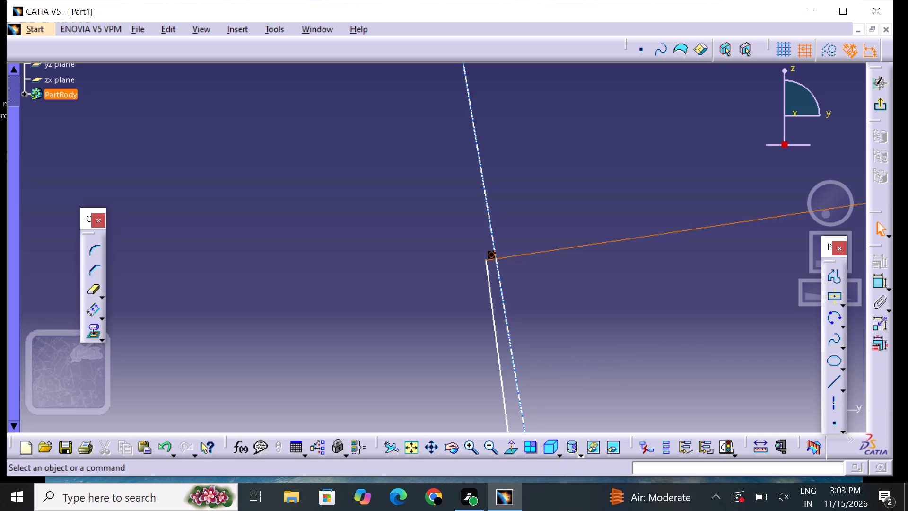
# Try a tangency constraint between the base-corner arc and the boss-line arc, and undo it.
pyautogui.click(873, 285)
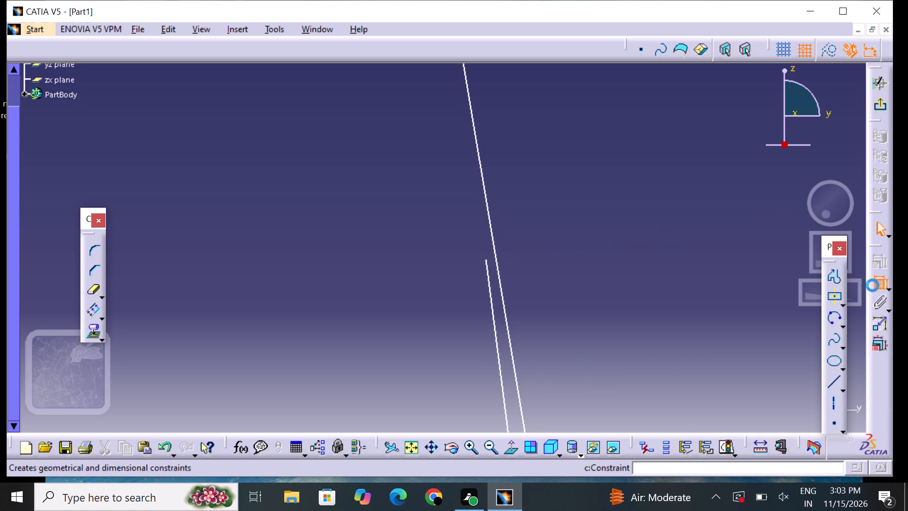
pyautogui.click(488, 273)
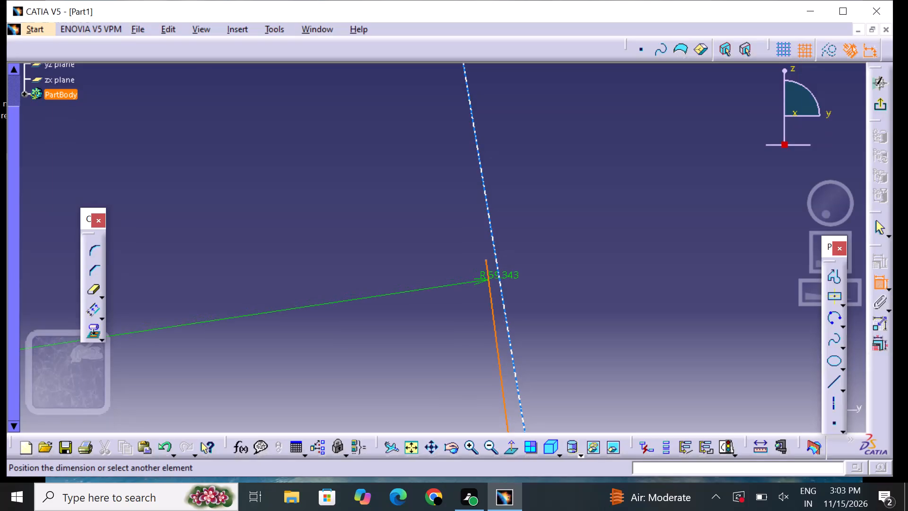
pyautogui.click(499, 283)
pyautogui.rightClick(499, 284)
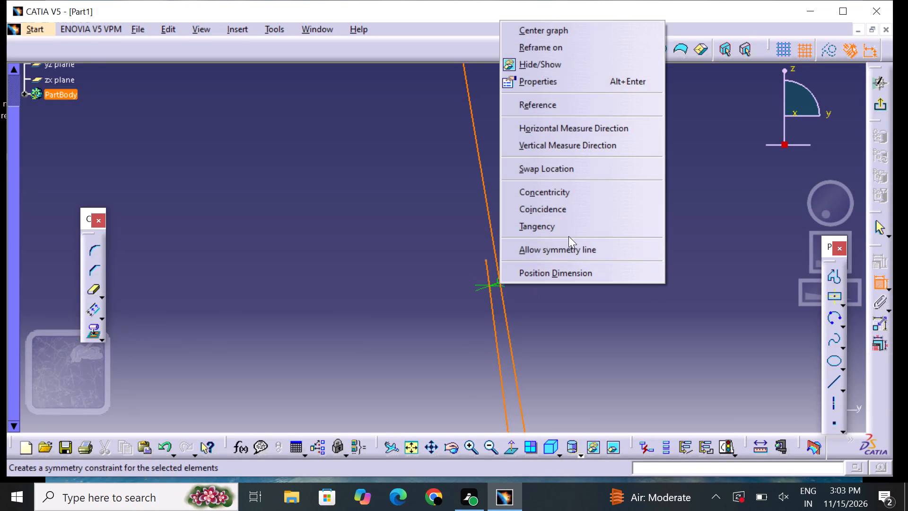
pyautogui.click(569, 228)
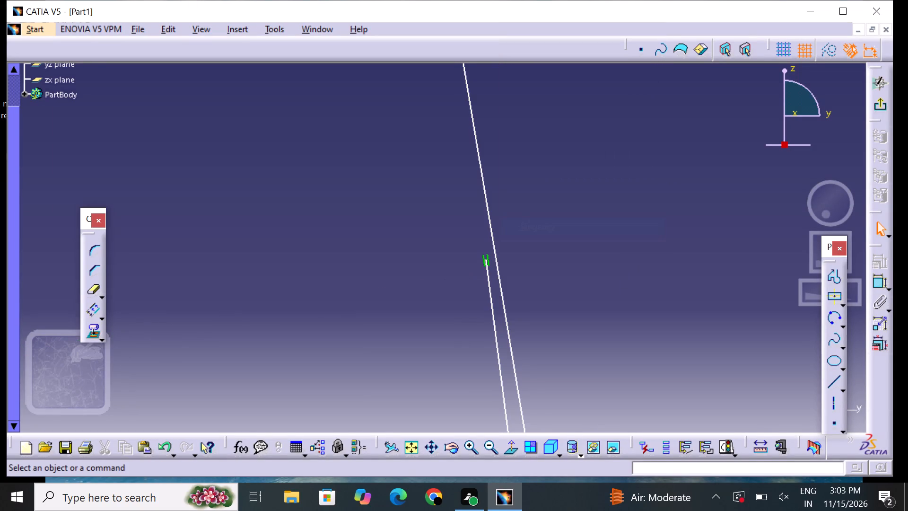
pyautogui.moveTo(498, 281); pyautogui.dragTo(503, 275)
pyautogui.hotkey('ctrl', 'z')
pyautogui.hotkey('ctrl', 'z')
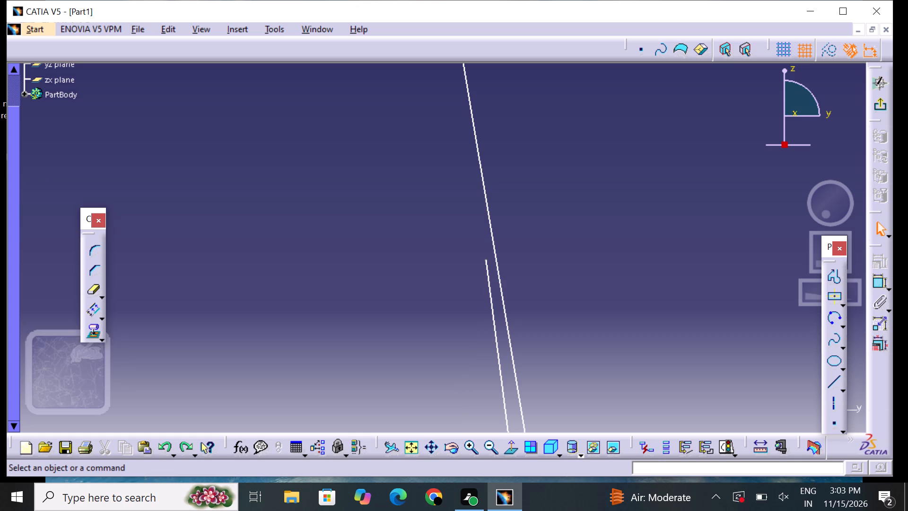
# Add a tangency constraint between the base-corner arc and the boss-line arc.
pyautogui.moveTo(890, 284); pyautogui.dragTo(880, 286)
pyautogui.click(864, 298)
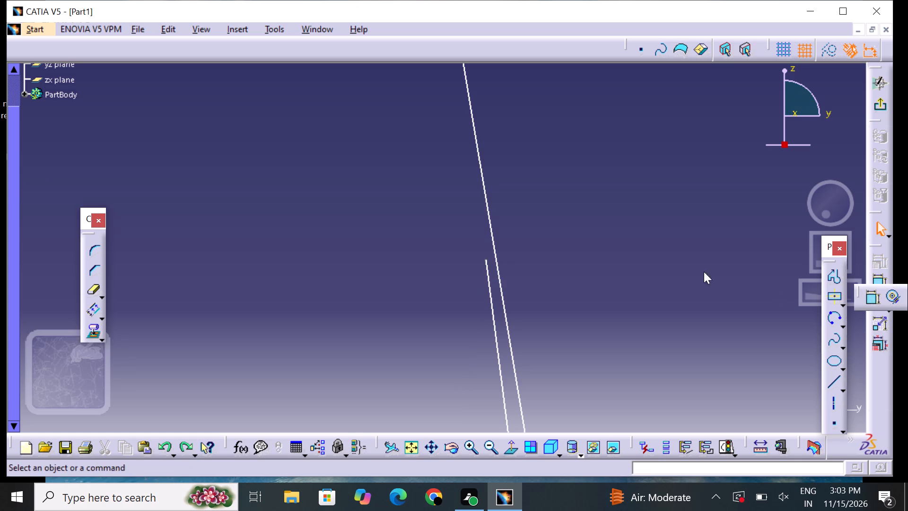
pyautogui.click(486, 279)
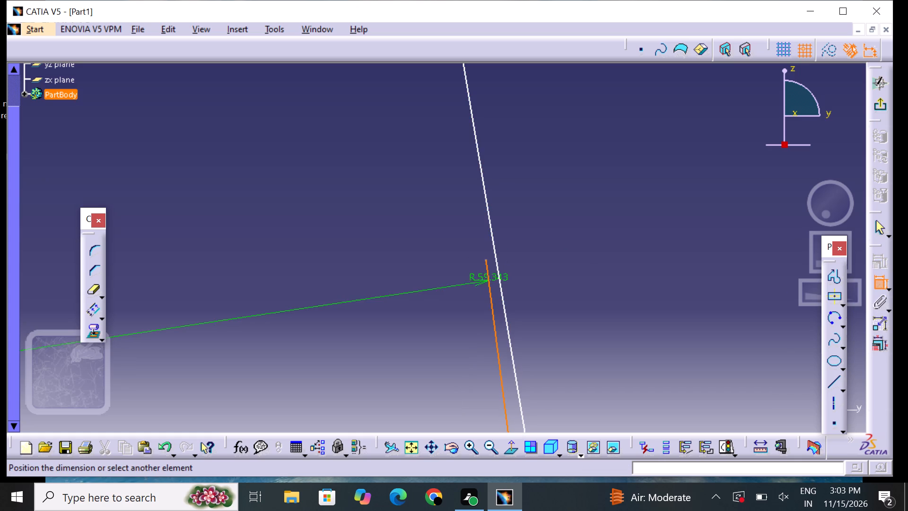
pyautogui.click(502, 289)
pyautogui.rightClick(502, 290)
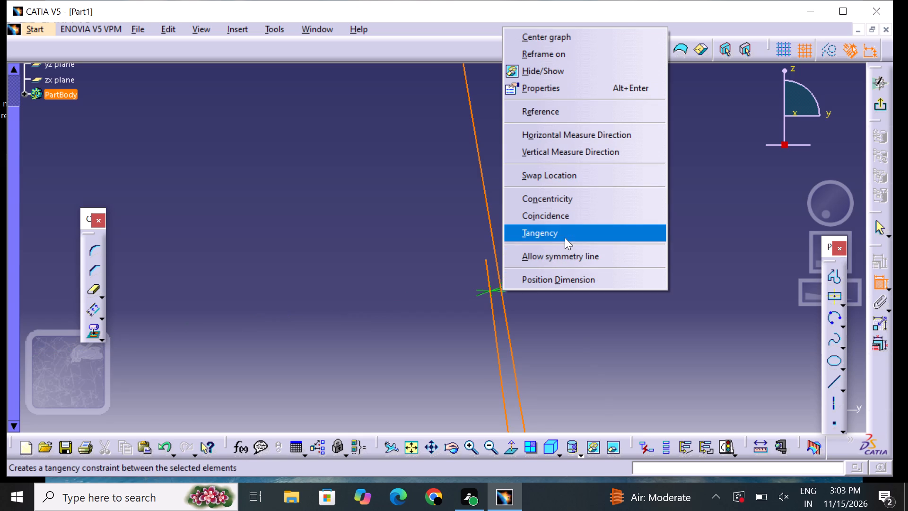
pyautogui.click(567, 233)
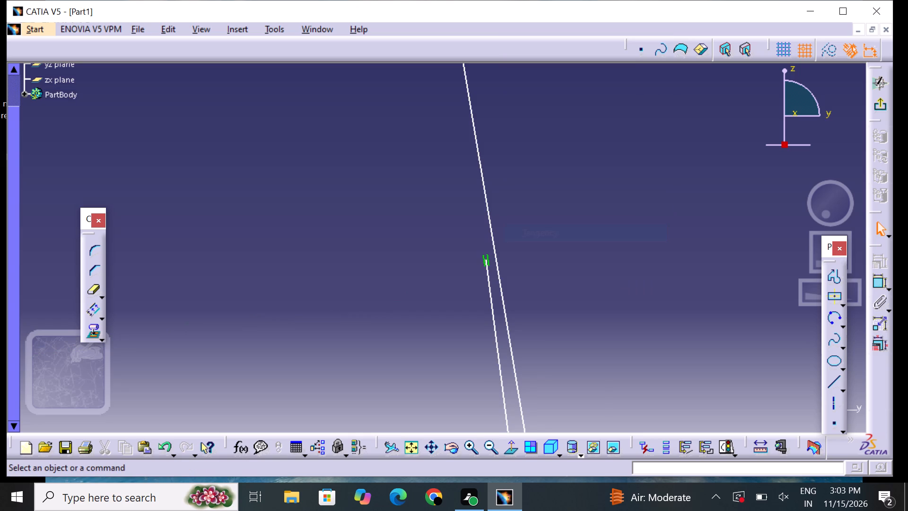
# Quick Trim the excess of the boss-line arc that runs below its junction with the base-corner arc.
pyautogui.click(83, 288)
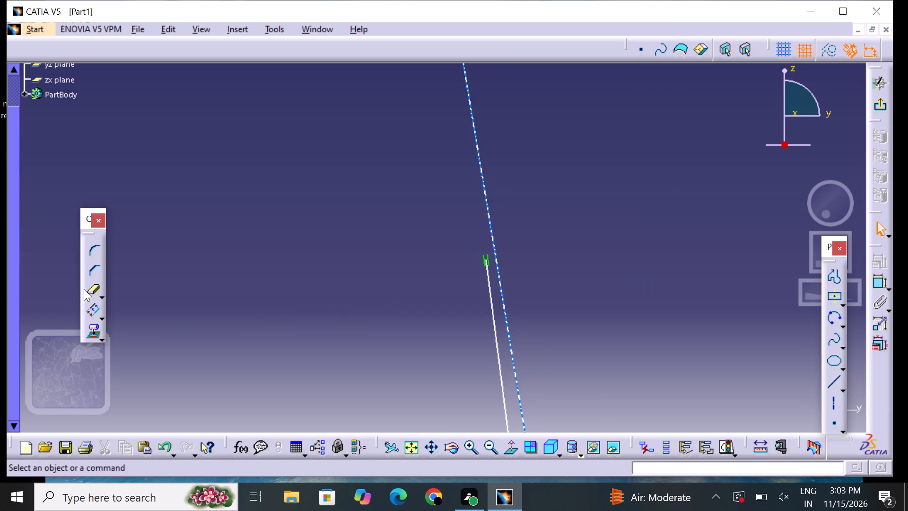
pyautogui.click(518, 398)
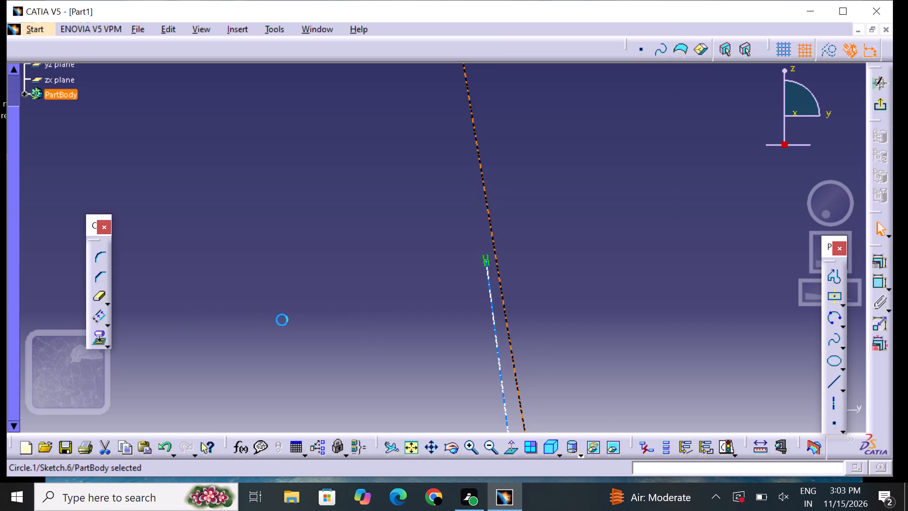
pyautogui.click(103, 298)
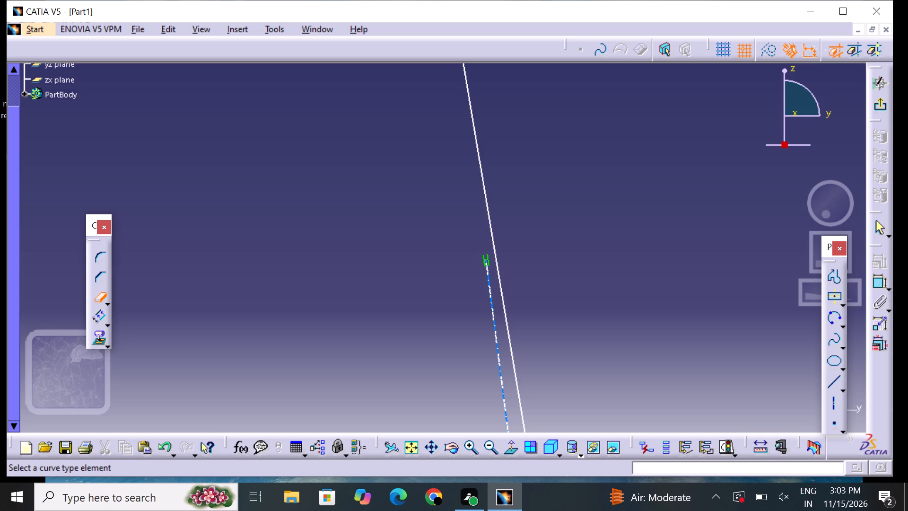
pyautogui.click(512, 394)
pyautogui.click(520, 393)
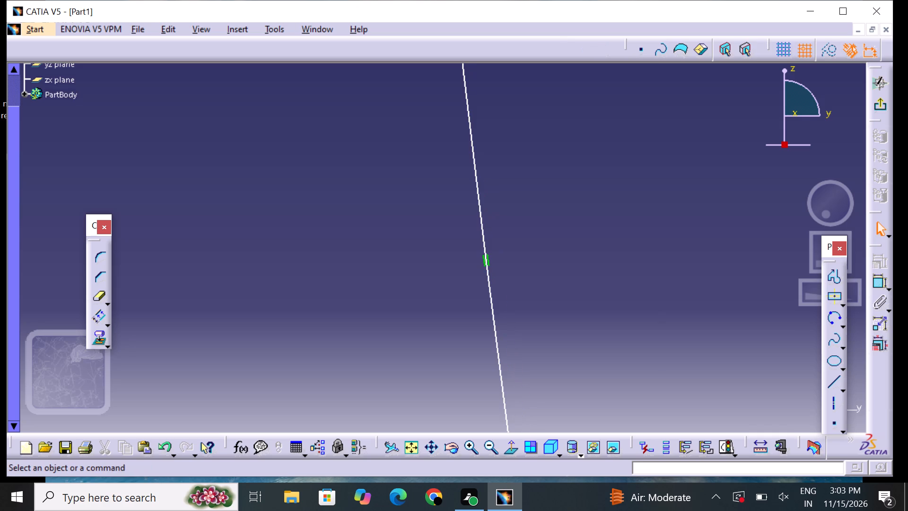
pyautogui.click(520, 392)
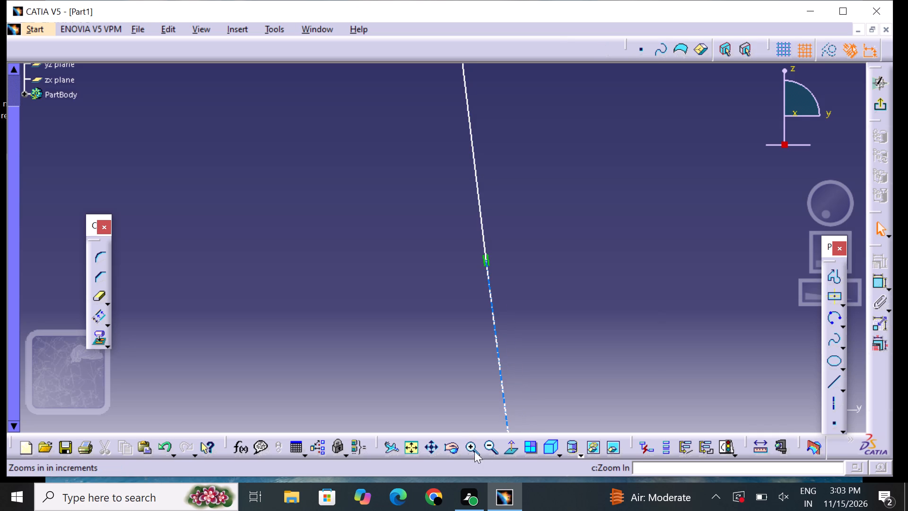
# Examine the whole two-arc rib profile, and up close where its lower end meets the base's upper corner.
pyautogui.click(491, 447)
pyautogui.tripleClick(491, 447)
pyautogui.tripleClick(492, 447)
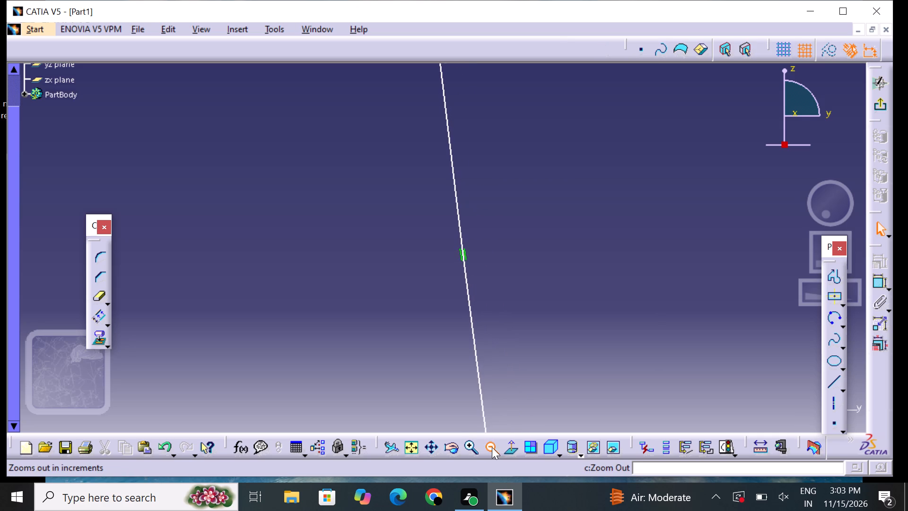
pyautogui.tripleClick(492, 447)
pyautogui.tripleClick(492, 447)
pyautogui.tripleClick(492, 447)
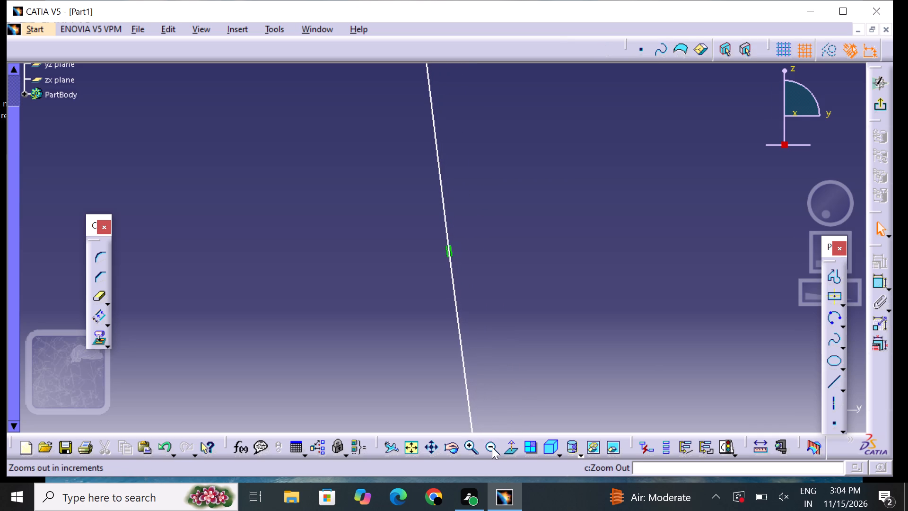
pyautogui.doubleClick(492, 447)
pyautogui.click(423, 446)
pyautogui.click(415, 449)
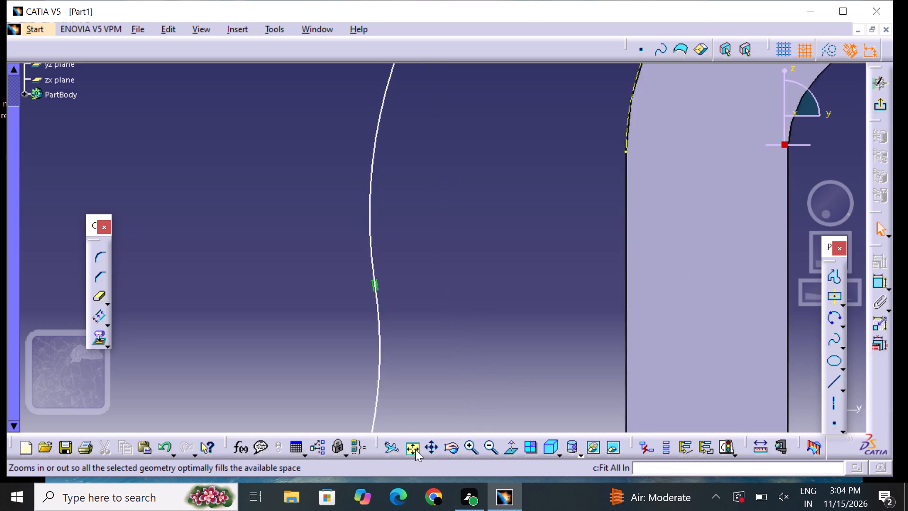
pyautogui.moveTo(435, 409); pyautogui.dragTo(466, 408, button='middle')
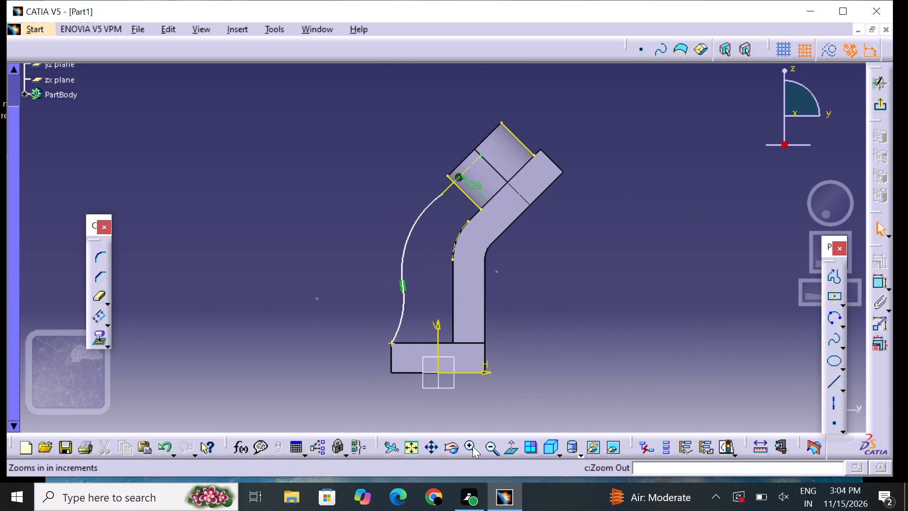
pyautogui.tripleClick(472, 446)
pyautogui.tripleClick(472, 446)
pyautogui.click(472, 446)
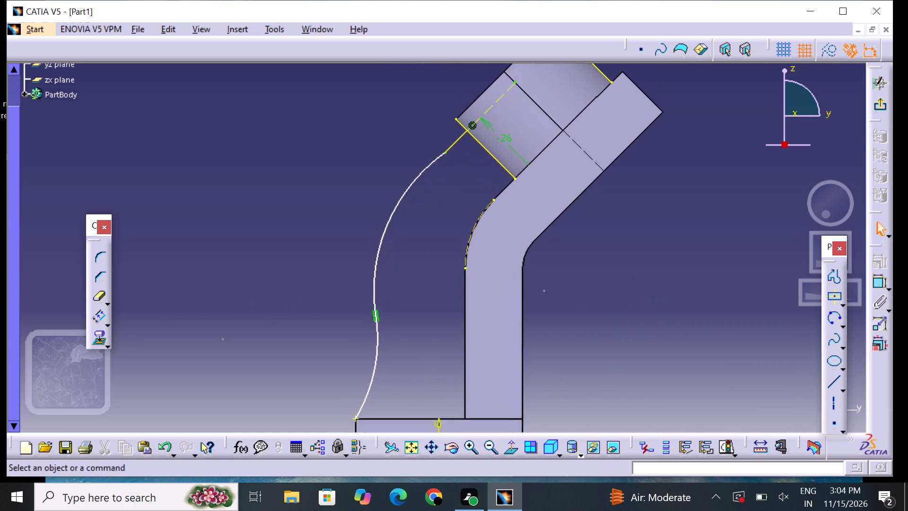
pyautogui.moveTo(436, 355); pyautogui.dragTo(625, 257, button='middle')
pyautogui.moveTo(449, 378); pyautogui.dragTo(595, 290, button='middle')
pyautogui.scroll(1, 592, 294)
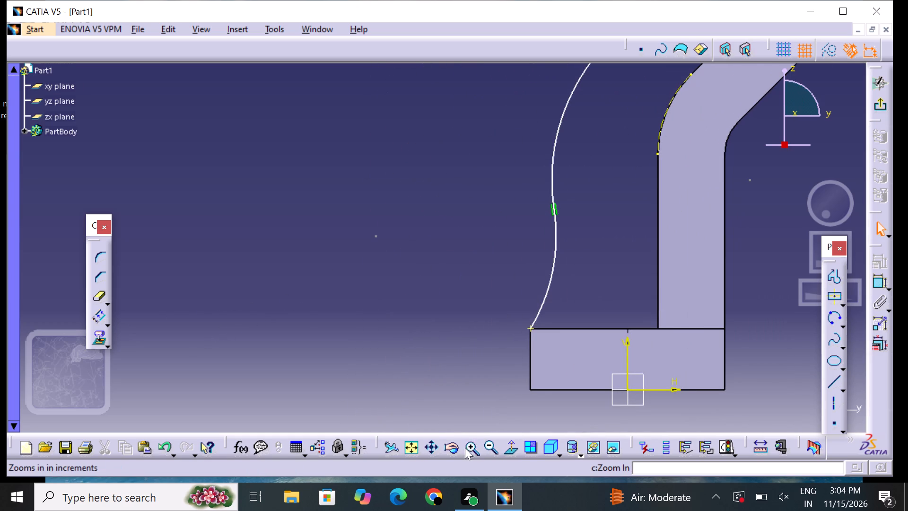
pyautogui.tripleClick(465, 448)
pyautogui.tripleClick(465, 449)
pyautogui.click(466, 449)
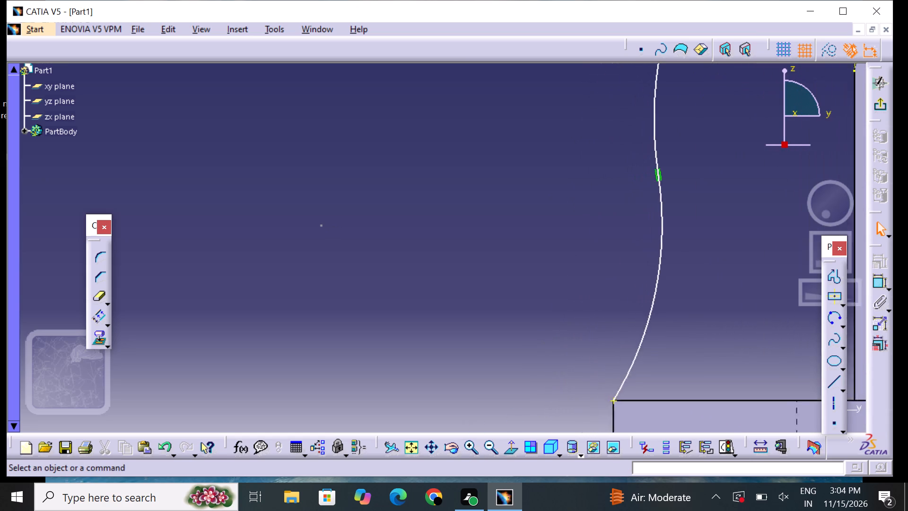
pyautogui.moveTo(550, 370); pyautogui.dragTo(534, 302, button='middle')
pyautogui.tripleClick(476, 457)
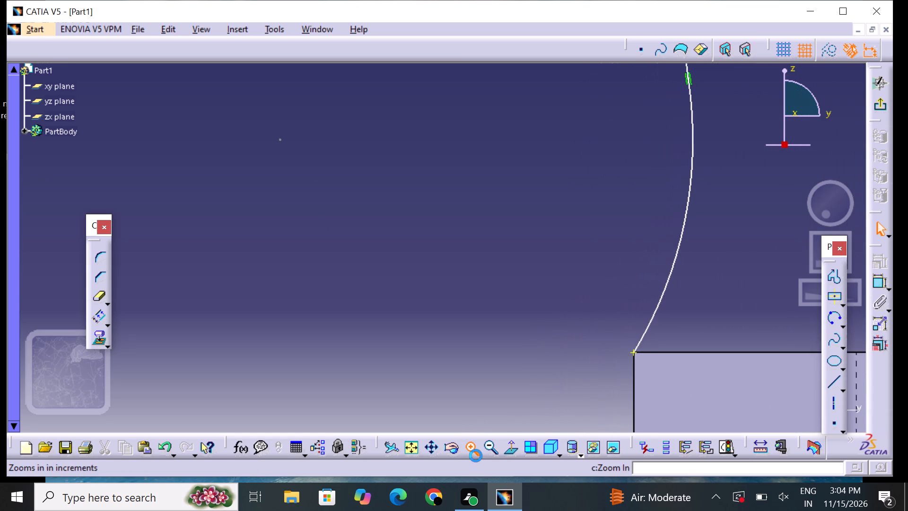
pyautogui.click(476, 456)
pyautogui.click(476, 456)
pyautogui.moveTo(600, 370); pyautogui.dragTo(323, 240, button='middle')
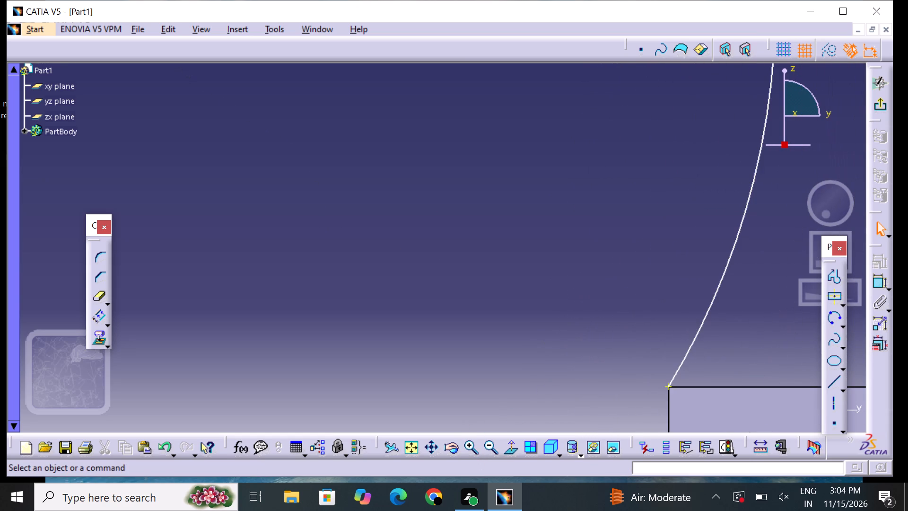
pyautogui.moveTo(552, 377); pyautogui.dragTo(424, 297, button='middle')
pyautogui.doubleClick(464, 440)
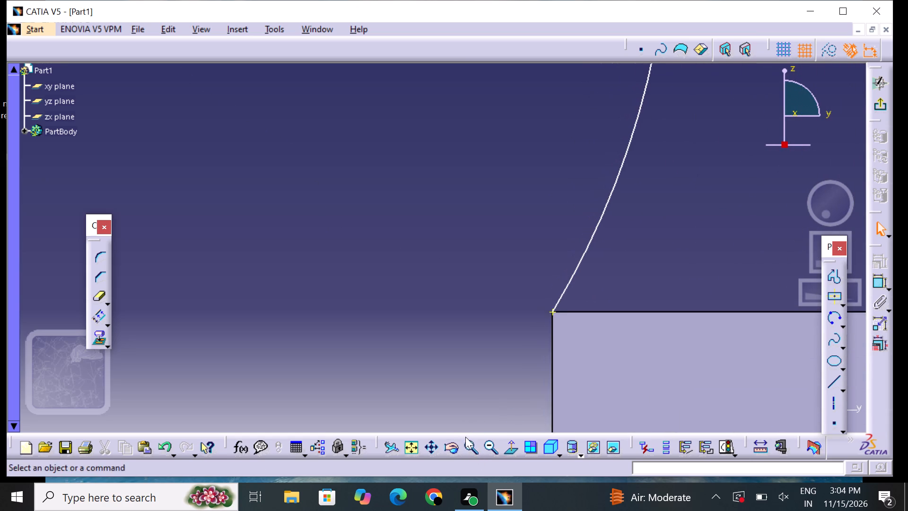
pyautogui.tripleClick(465, 437)
pyautogui.moveTo(502, 380); pyautogui.dragTo(440, 342, button='middle')
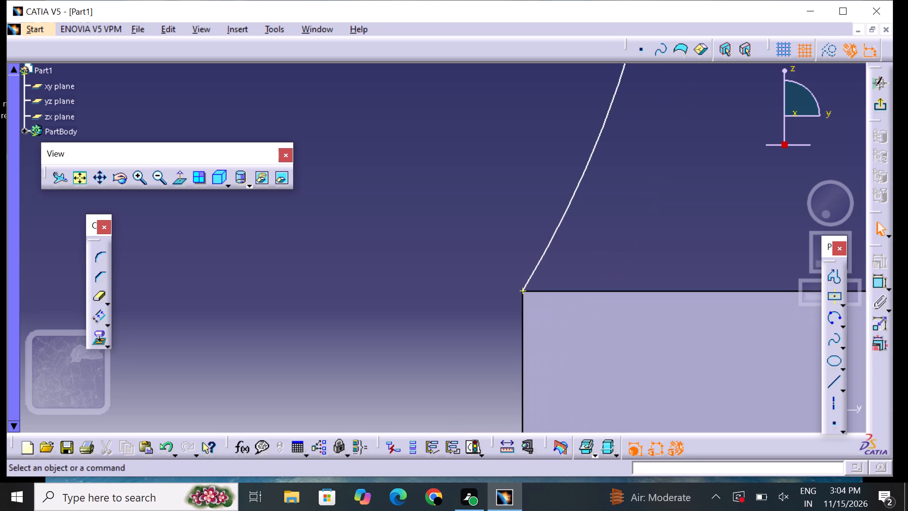
pyautogui.tripleClick(147, 182)
pyautogui.doubleClick(147, 182)
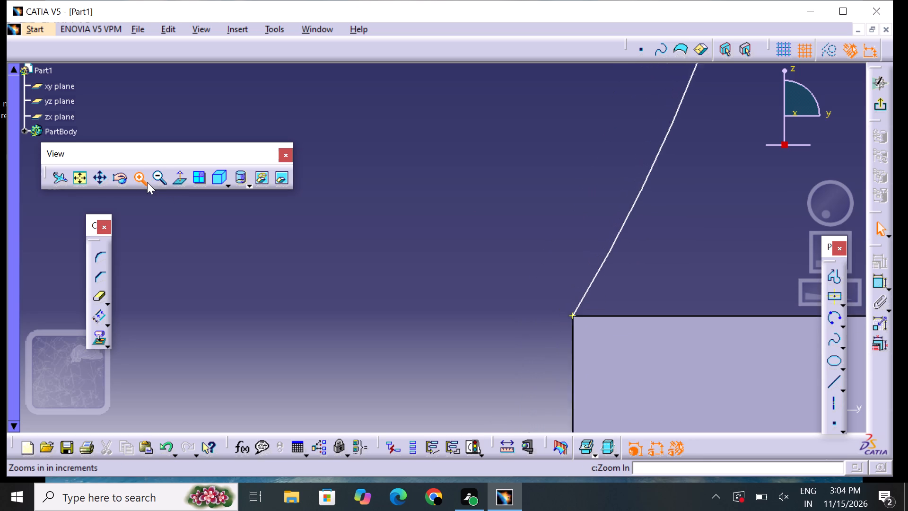
pyautogui.click(147, 181)
pyautogui.doubleClick(146, 180)
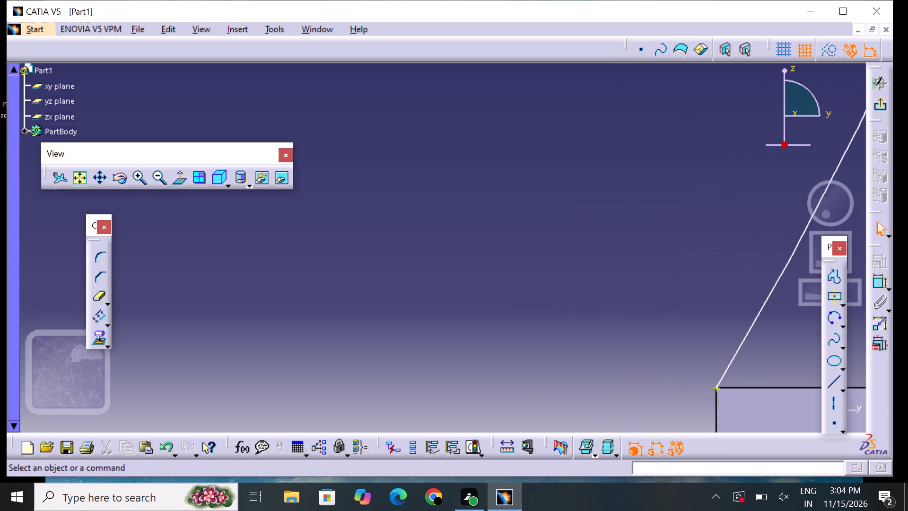
pyautogui.moveTo(691, 359); pyautogui.dragTo(510, 329, button='middle')
pyautogui.moveTo(571, 332); pyautogui.dragTo(569, 332, button='middle')
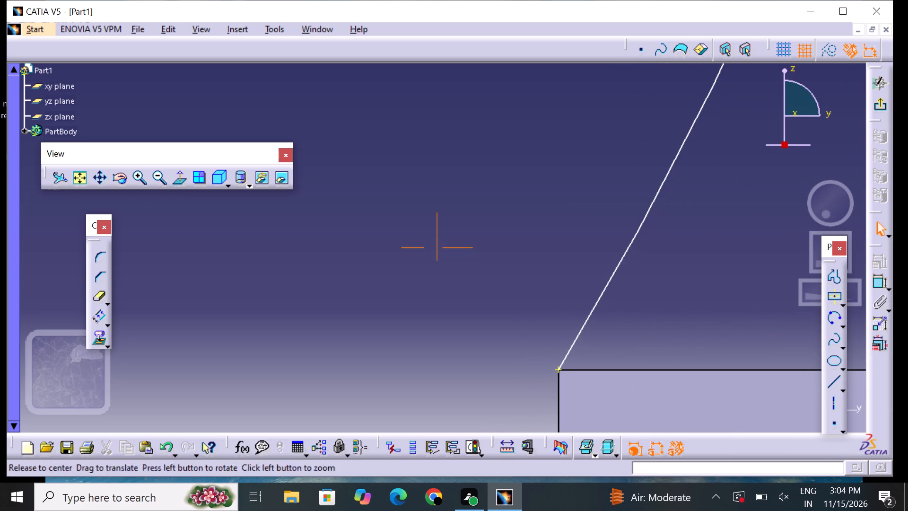
pyautogui.moveTo(569, 332); pyautogui.dragTo(430, 325, button='middle')
# Exit the rib profile sketch and fit the whole part in the 3D view.
pyautogui.click(881, 112)
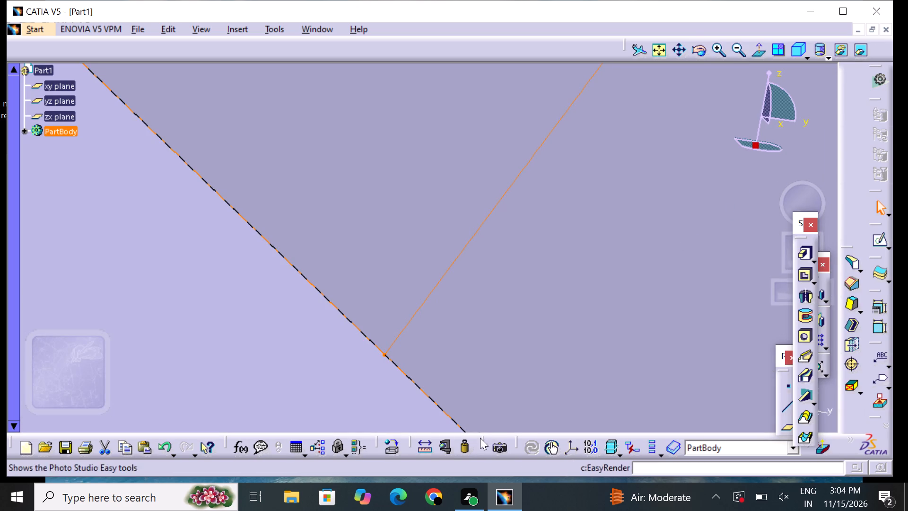
pyautogui.click(660, 53)
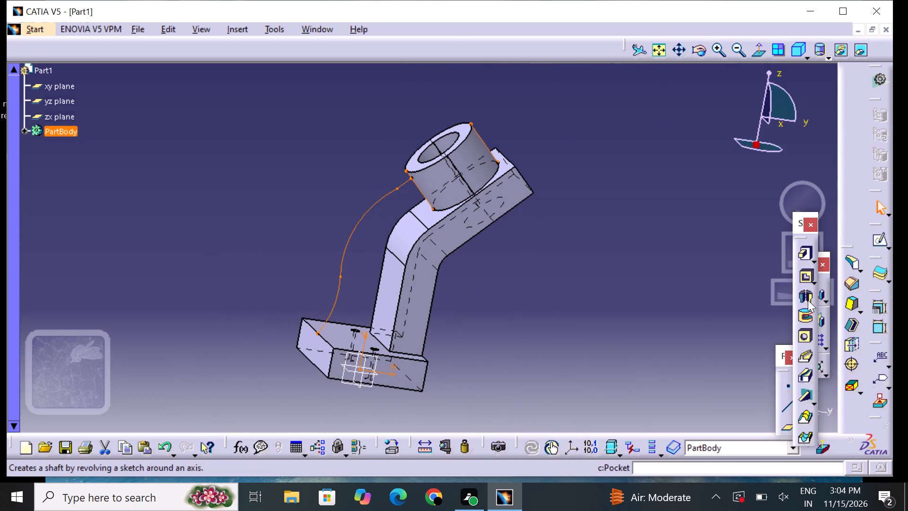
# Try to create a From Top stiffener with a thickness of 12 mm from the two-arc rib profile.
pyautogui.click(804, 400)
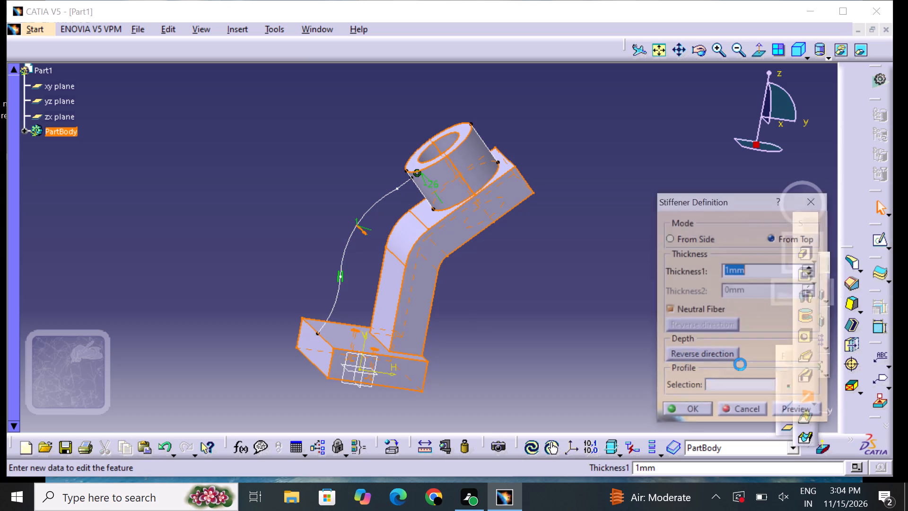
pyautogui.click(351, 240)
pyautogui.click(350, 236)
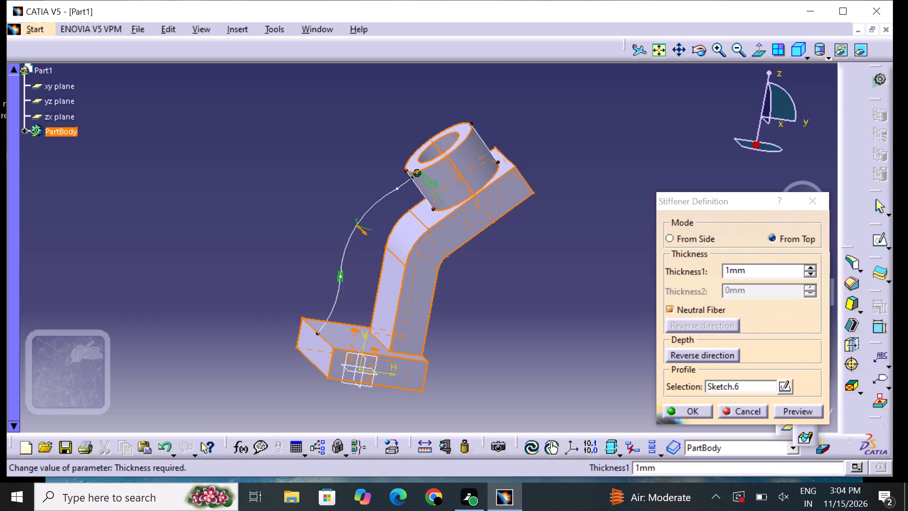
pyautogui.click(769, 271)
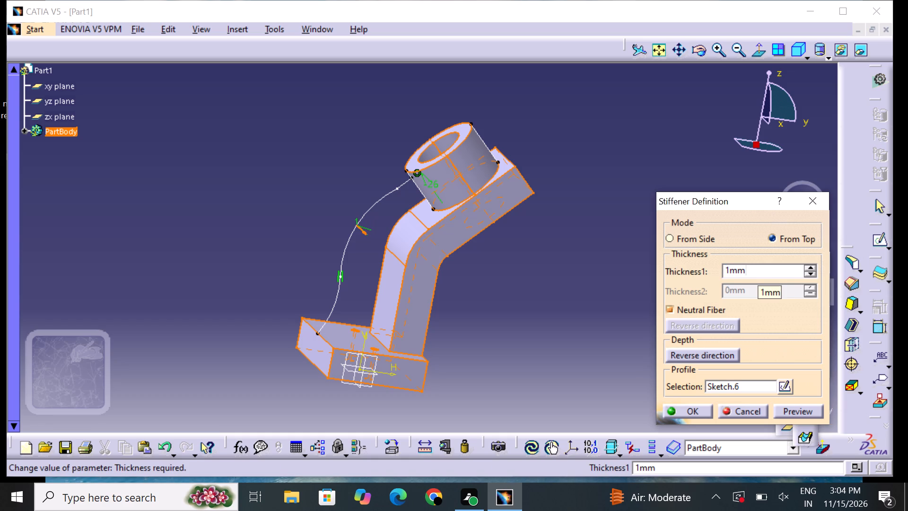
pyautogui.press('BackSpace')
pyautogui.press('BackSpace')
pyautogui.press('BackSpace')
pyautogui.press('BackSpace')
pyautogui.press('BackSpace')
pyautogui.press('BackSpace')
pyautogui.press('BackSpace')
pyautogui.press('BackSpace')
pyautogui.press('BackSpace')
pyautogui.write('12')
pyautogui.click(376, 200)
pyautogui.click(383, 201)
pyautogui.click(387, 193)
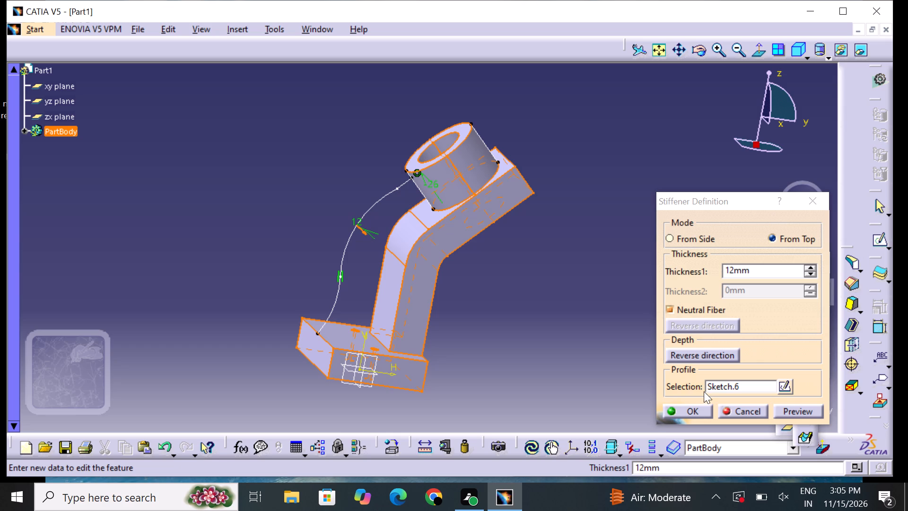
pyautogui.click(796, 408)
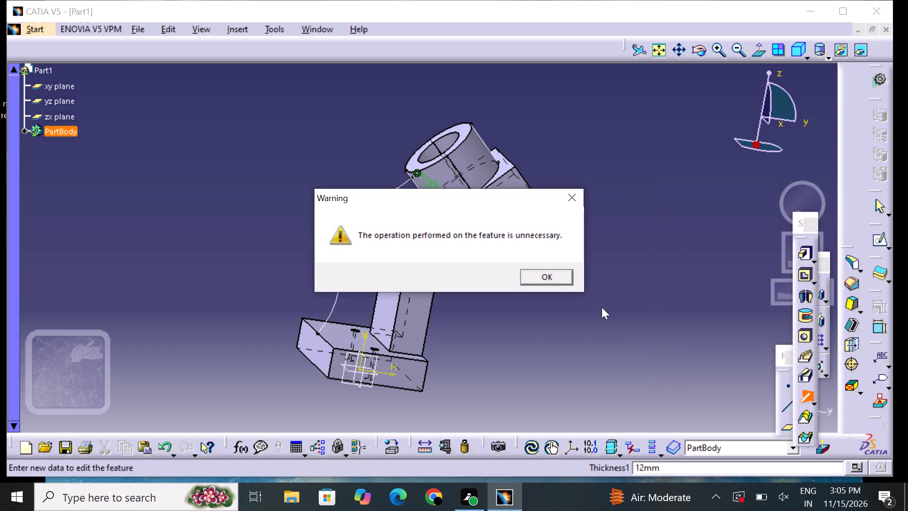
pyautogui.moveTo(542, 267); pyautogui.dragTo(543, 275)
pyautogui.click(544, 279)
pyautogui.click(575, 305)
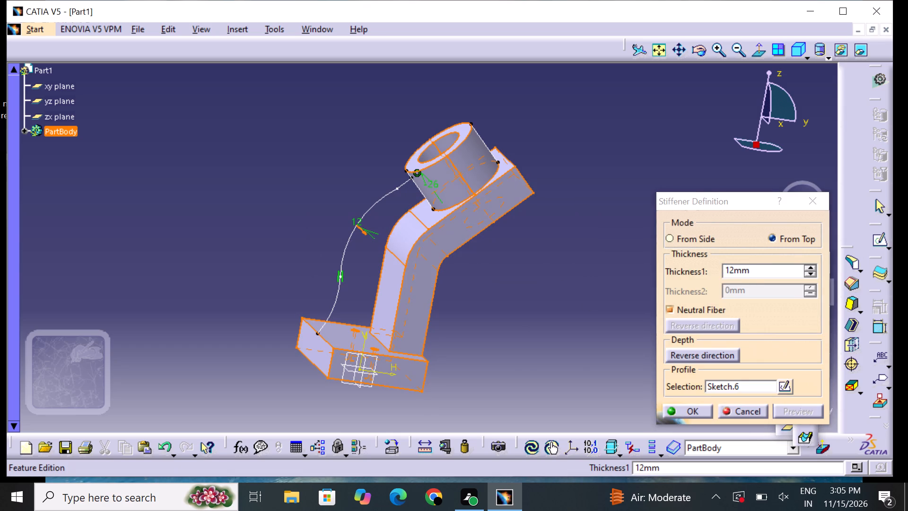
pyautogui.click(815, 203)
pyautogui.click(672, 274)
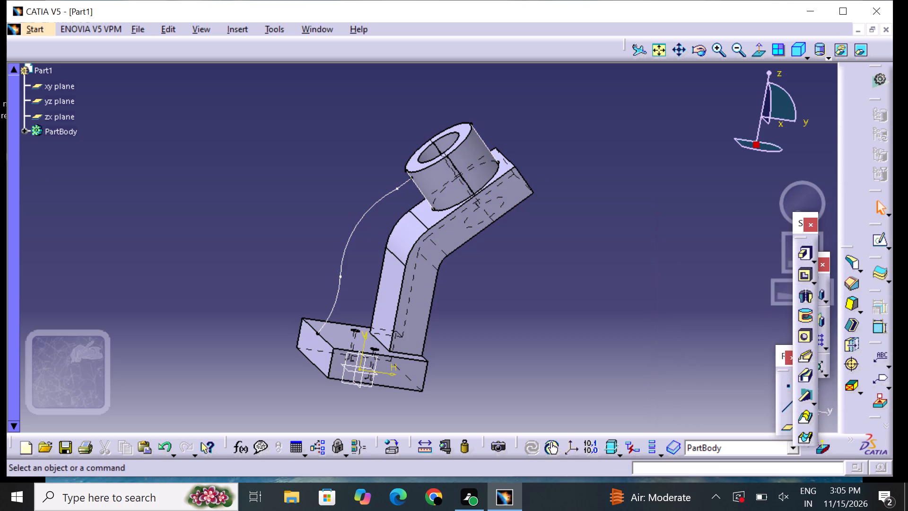
# Reopen the rib profile sketch and delete the projected boss silhouette line on the side away from the arcs.
pyautogui.doubleClick(720, 52)
pyautogui.click(721, 52)
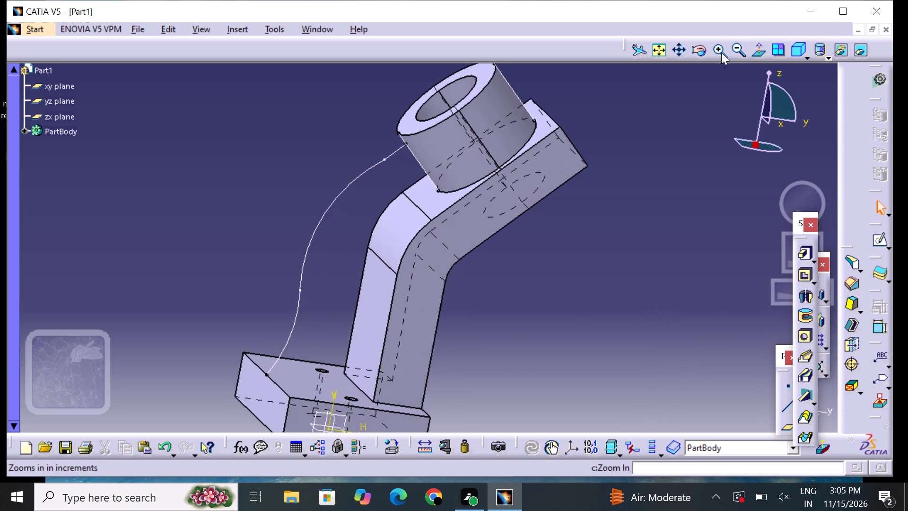
pyautogui.click(637, 293)
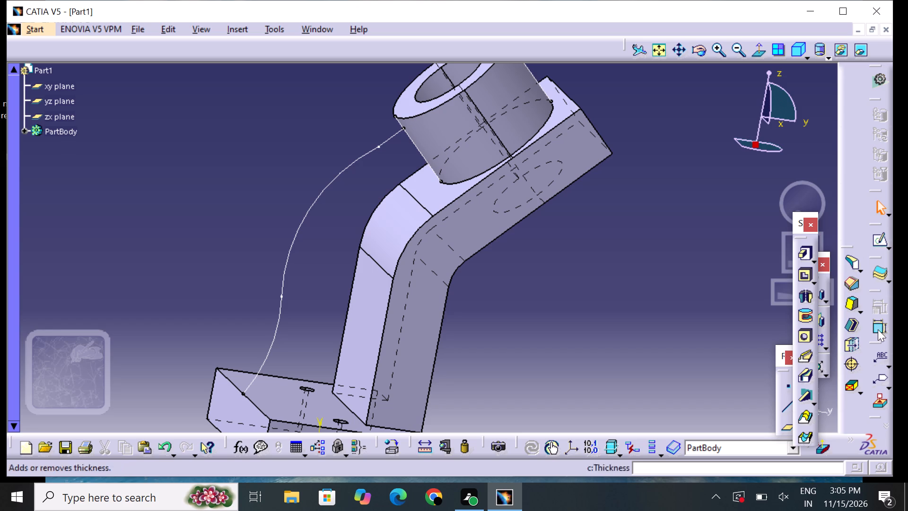
pyautogui.click(879, 243)
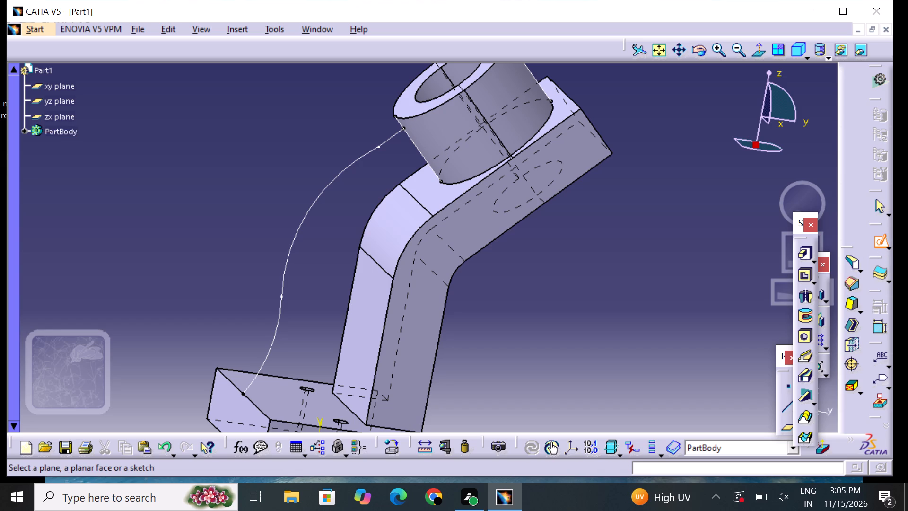
pyautogui.moveTo(349, 162); pyautogui.dragTo(348, 167)
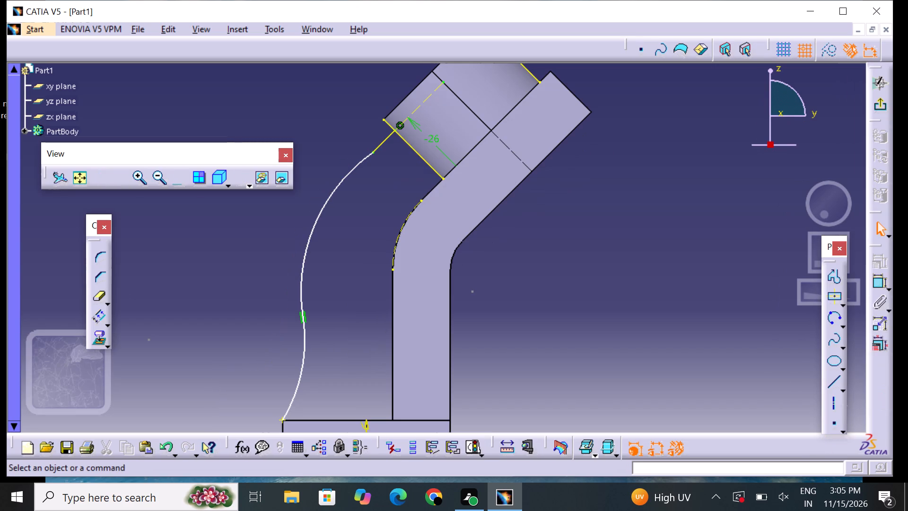
pyautogui.moveTo(467, 163); pyautogui.dragTo(415, 360, button='middle')
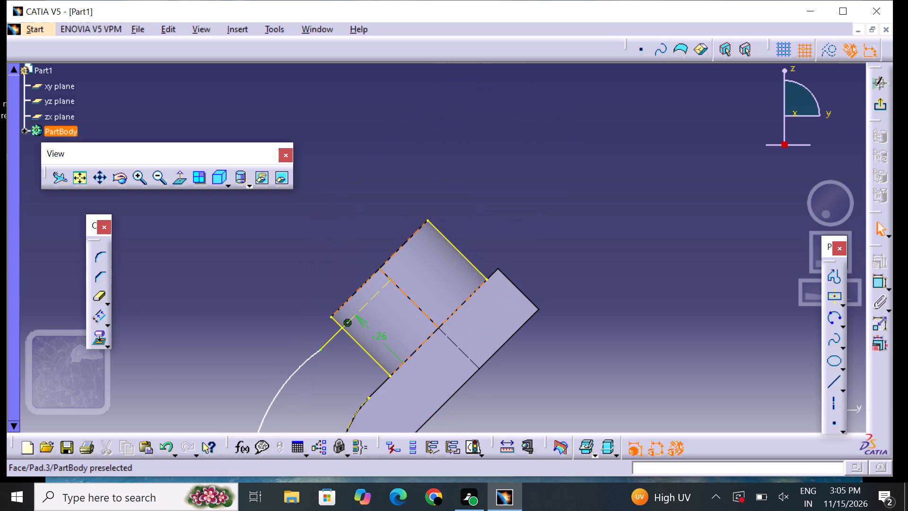
pyautogui.click(468, 258)
pyautogui.rightClick(468, 258)
pyautogui.click(516, 215)
pyautogui.click(513, 221)
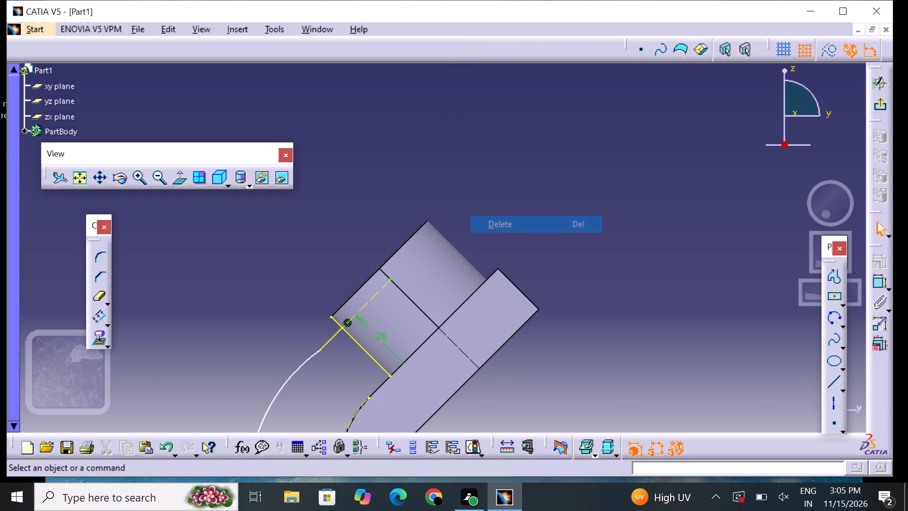
# Delete the projected boss silhouette line on the side facing the arcs and exit the rib profile sketch.
pyautogui.moveTo(507, 266); pyautogui.dragTo(625, 172, button='middle')
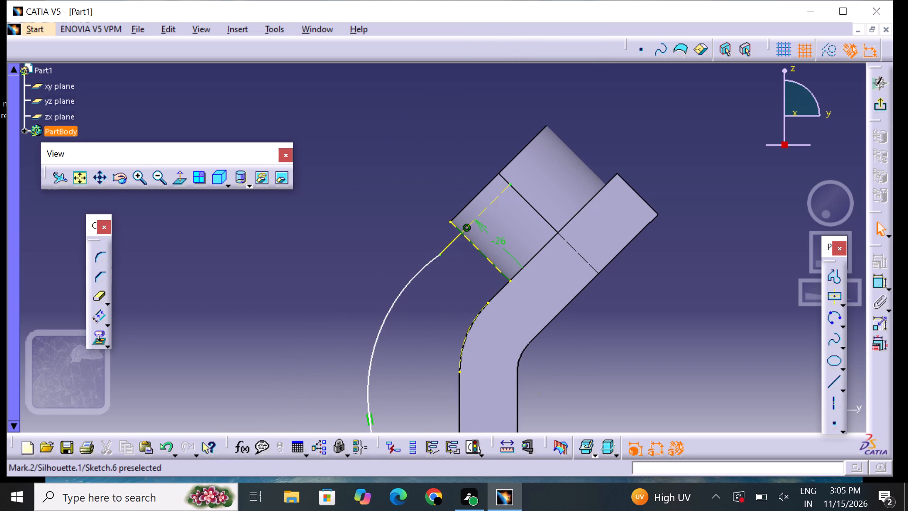
pyautogui.click(479, 251)
pyautogui.rightClick(479, 251)
pyautogui.click(534, 448)
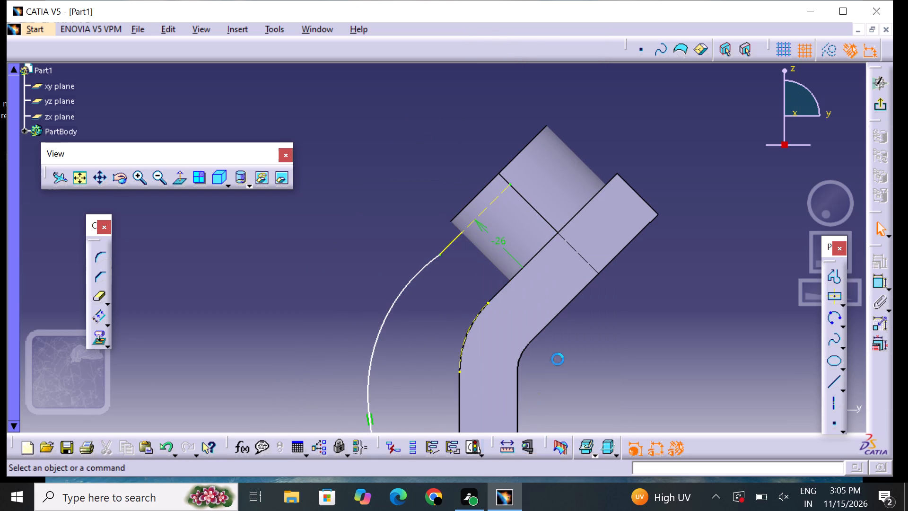
pyautogui.moveTo(558, 345); pyautogui.dragTo(616, 171, button='middle')
pyautogui.moveTo(676, 310); pyautogui.dragTo(683, 272, button='middle')
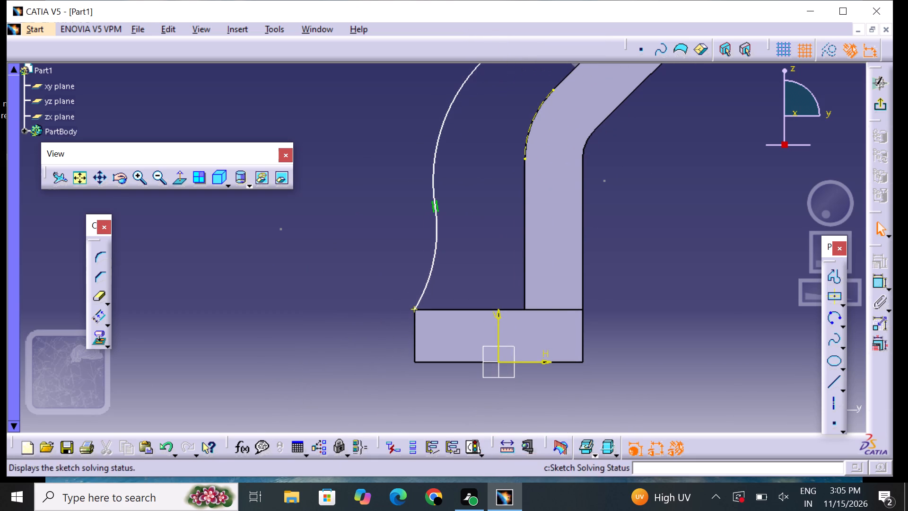
pyautogui.click(876, 112)
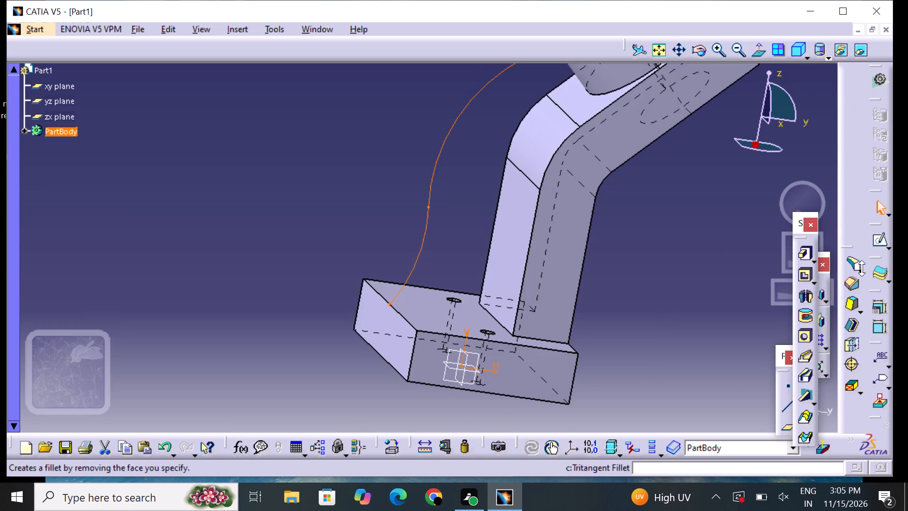
# Create a From Side stiffener with a thickness of 12 mm and neutral fiber from the rib profile.
pyautogui.click(808, 401)
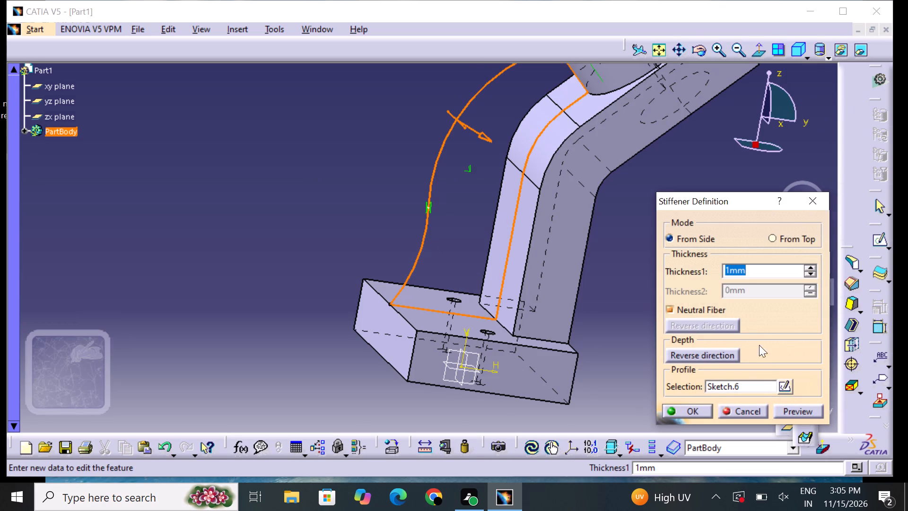
pyautogui.press('BackSpace')
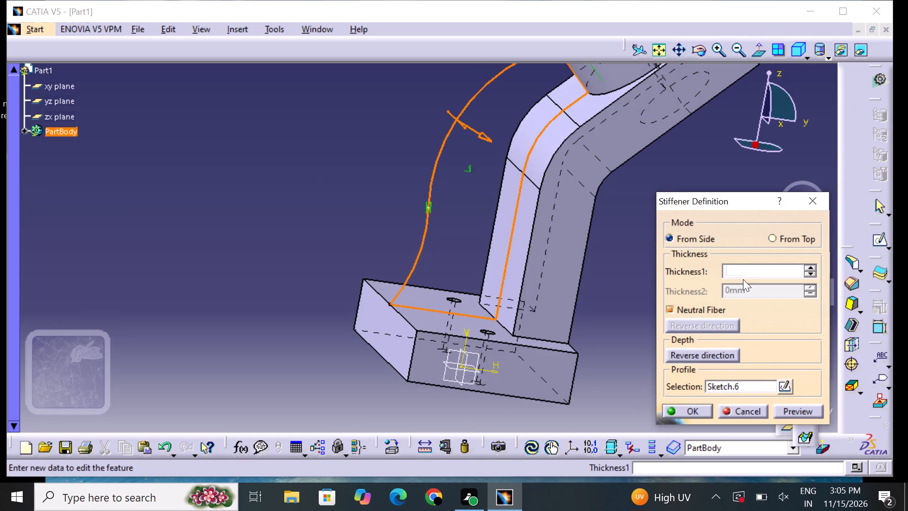
pyautogui.write('12')
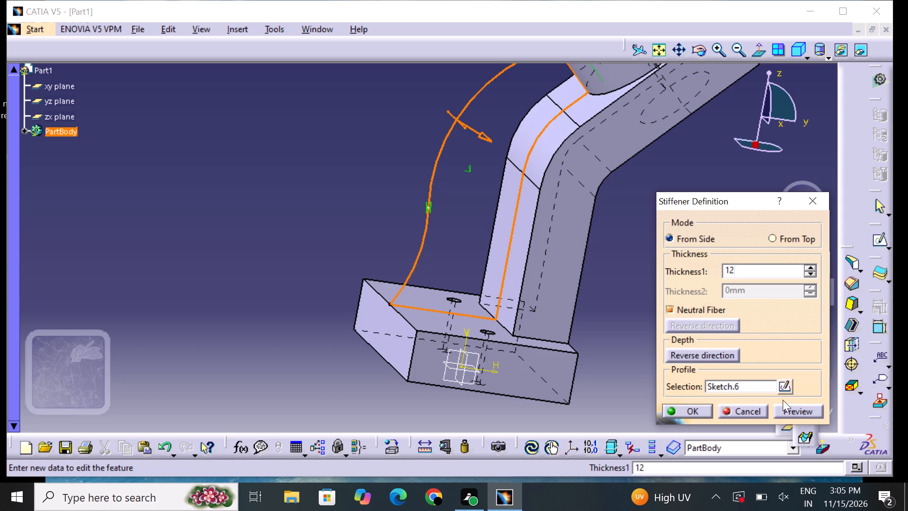
pyautogui.click(799, 413)
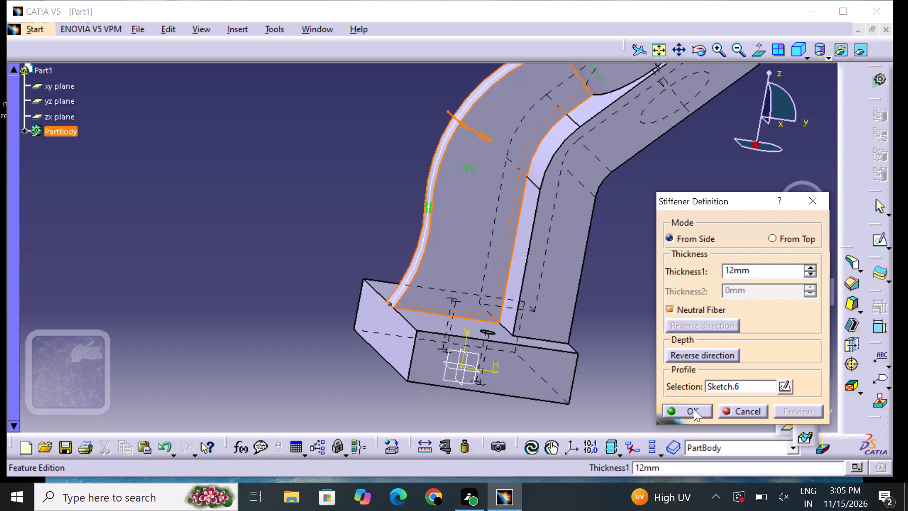
pyautogui.click(694, 409)
pyautogui.click(632, 392)
pyautogui.moveTo(347, 176); pyautogui.dragTo(342, 255, button='middle')
pyautogui.moveTo(347, 177); pyautogui.dragTo(341, 255, button='right')
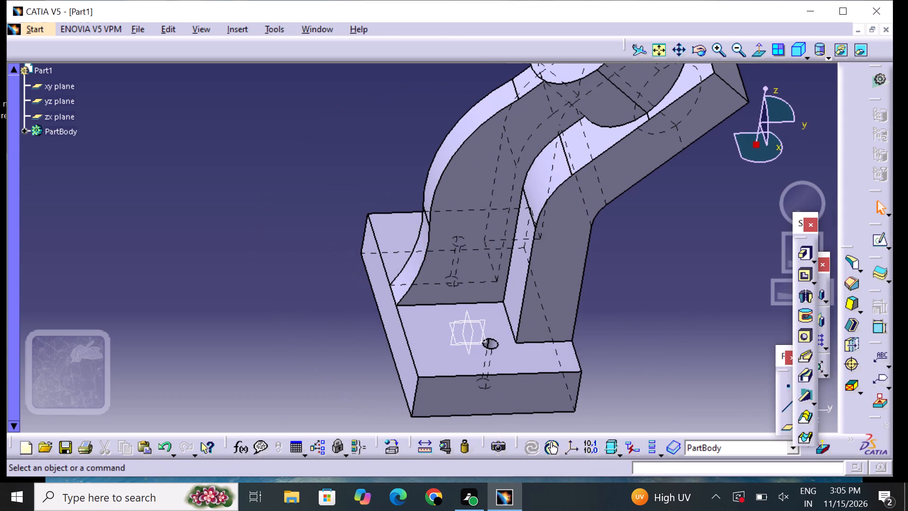
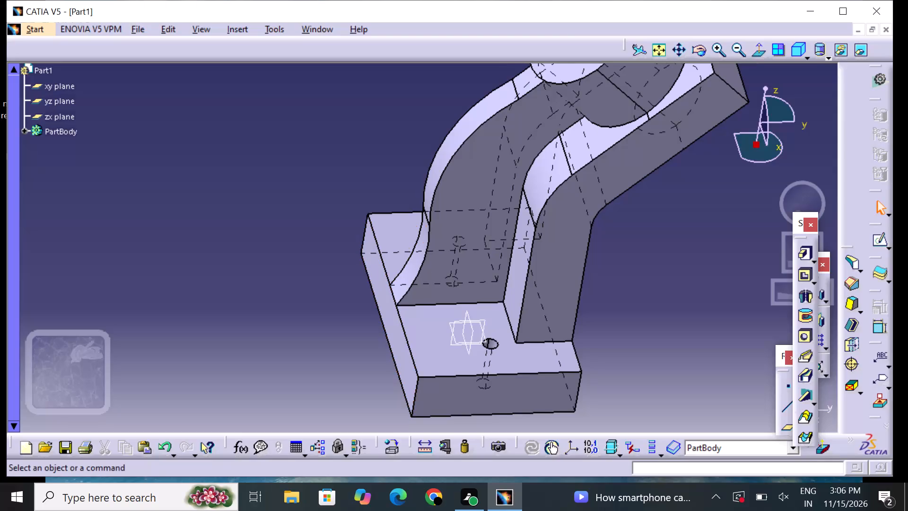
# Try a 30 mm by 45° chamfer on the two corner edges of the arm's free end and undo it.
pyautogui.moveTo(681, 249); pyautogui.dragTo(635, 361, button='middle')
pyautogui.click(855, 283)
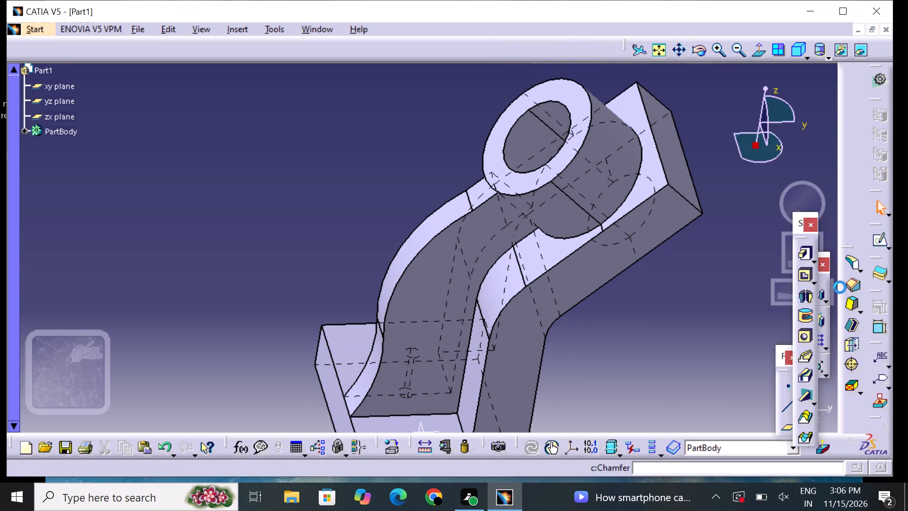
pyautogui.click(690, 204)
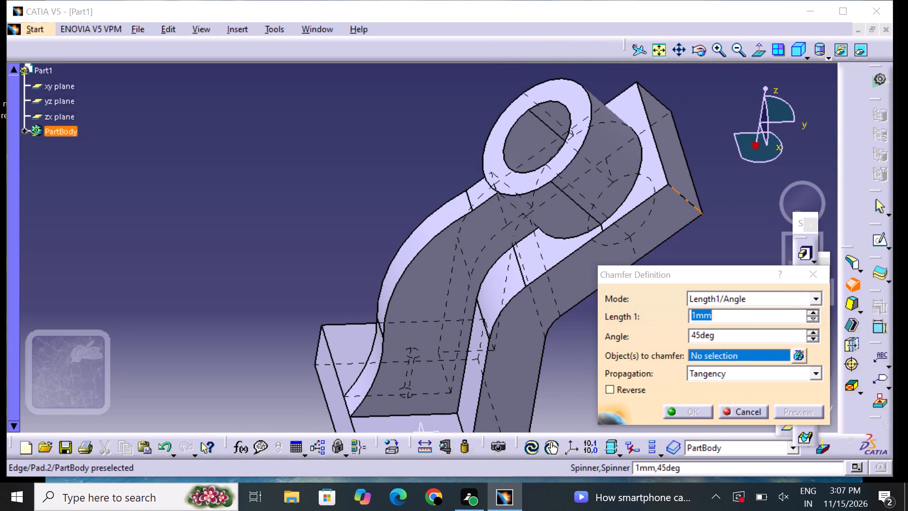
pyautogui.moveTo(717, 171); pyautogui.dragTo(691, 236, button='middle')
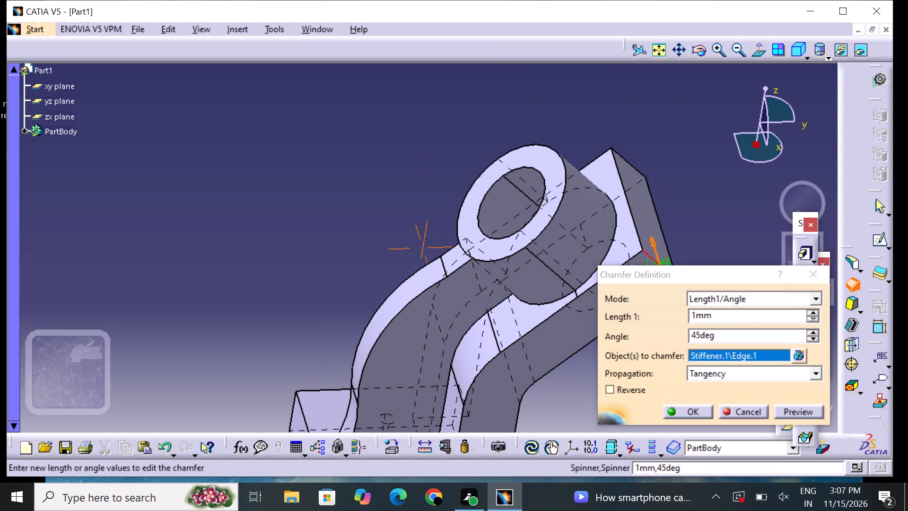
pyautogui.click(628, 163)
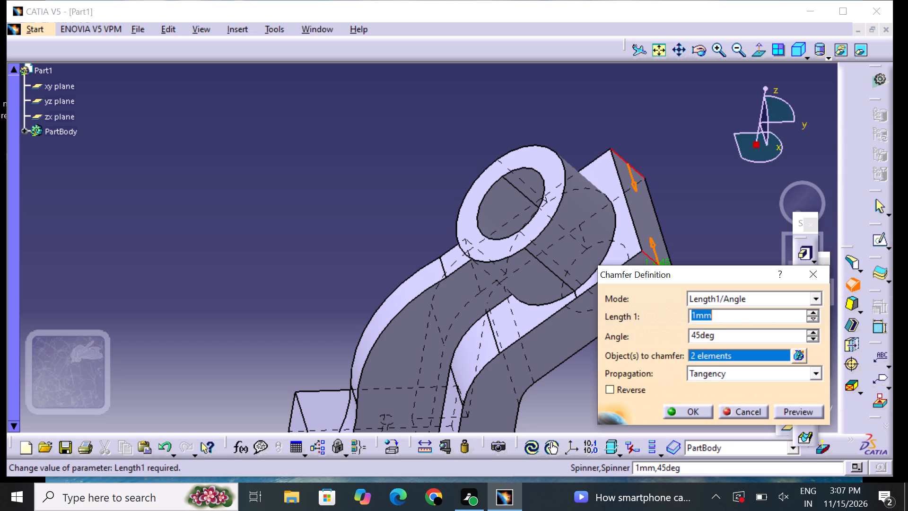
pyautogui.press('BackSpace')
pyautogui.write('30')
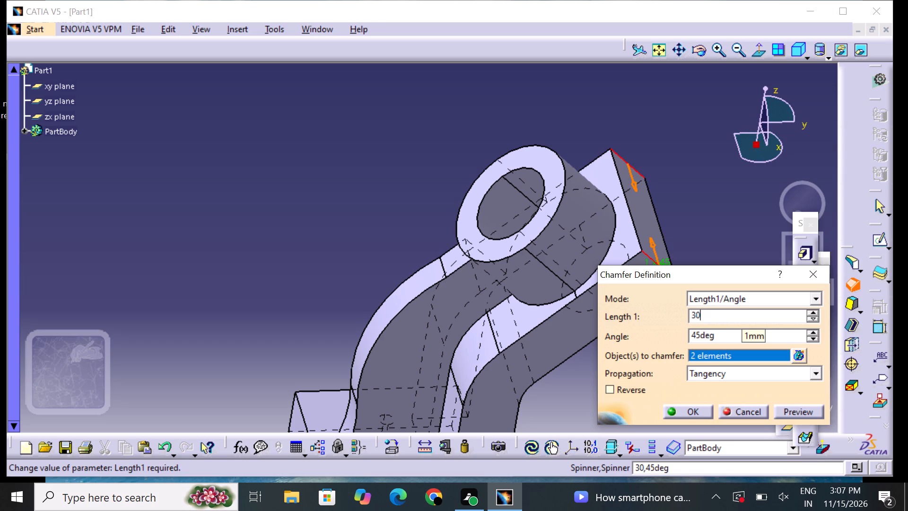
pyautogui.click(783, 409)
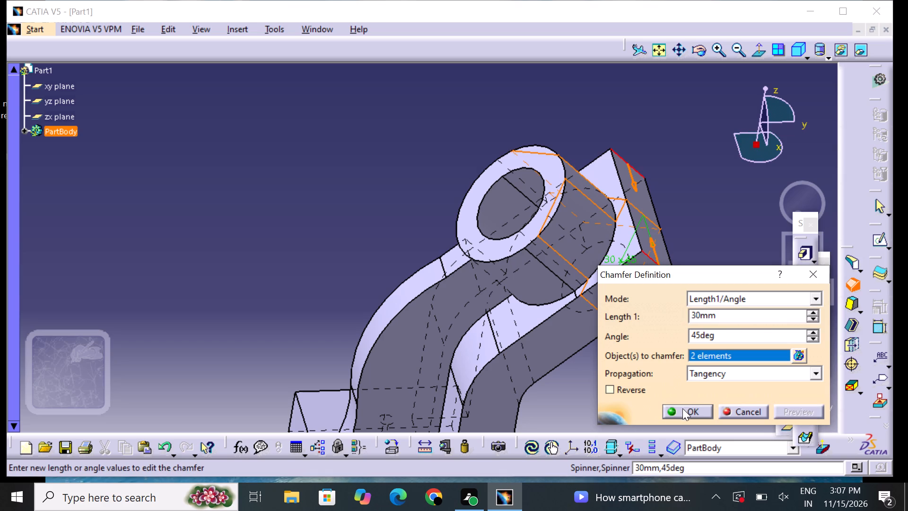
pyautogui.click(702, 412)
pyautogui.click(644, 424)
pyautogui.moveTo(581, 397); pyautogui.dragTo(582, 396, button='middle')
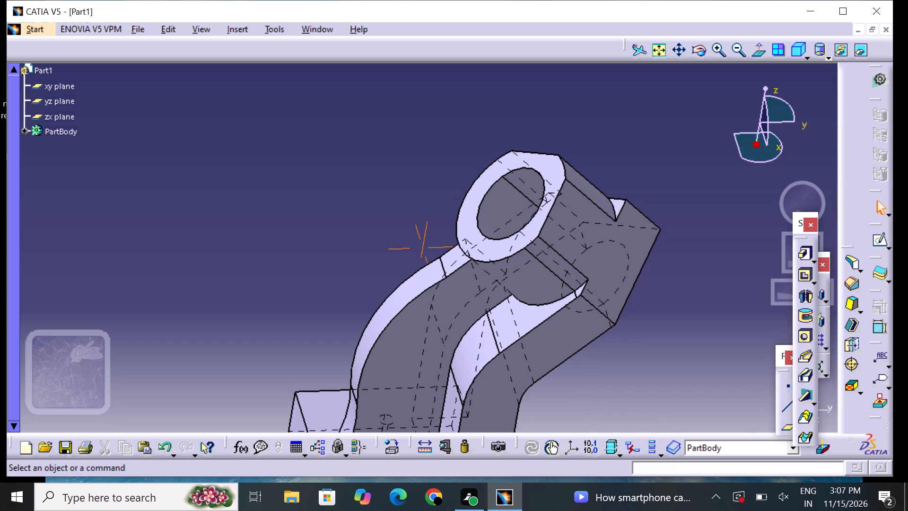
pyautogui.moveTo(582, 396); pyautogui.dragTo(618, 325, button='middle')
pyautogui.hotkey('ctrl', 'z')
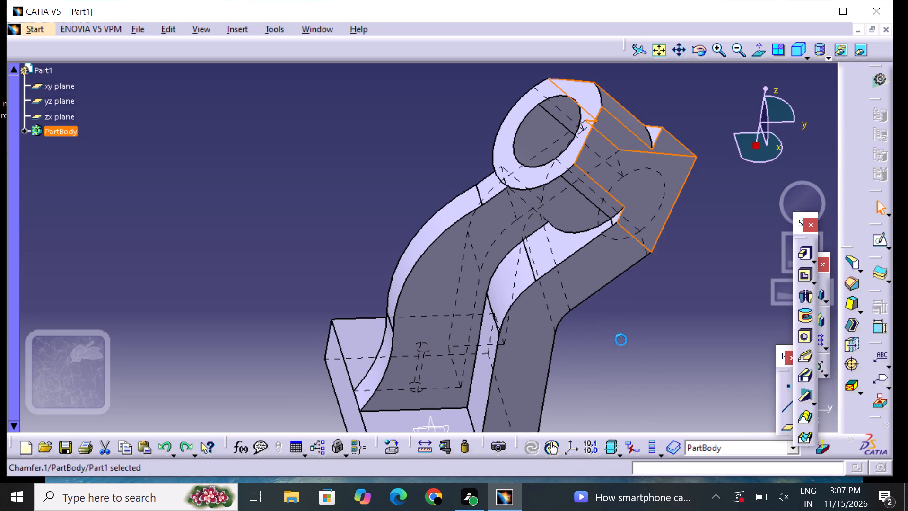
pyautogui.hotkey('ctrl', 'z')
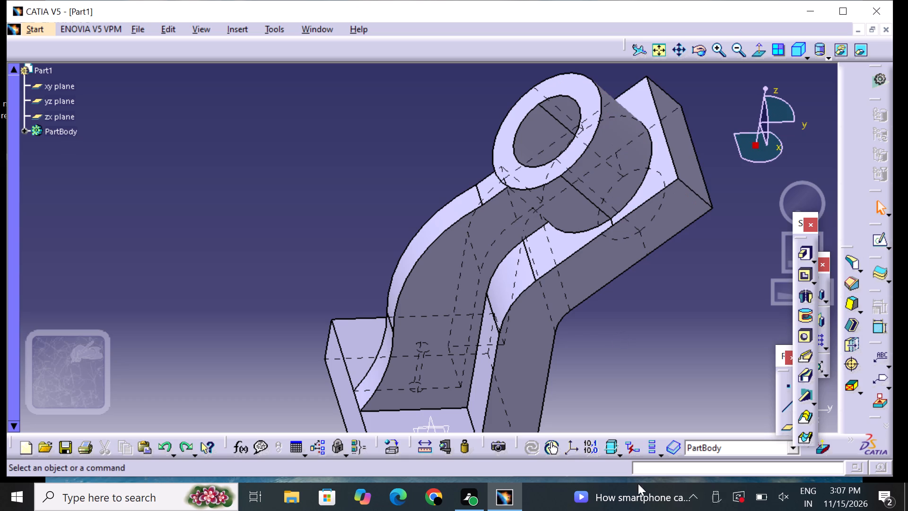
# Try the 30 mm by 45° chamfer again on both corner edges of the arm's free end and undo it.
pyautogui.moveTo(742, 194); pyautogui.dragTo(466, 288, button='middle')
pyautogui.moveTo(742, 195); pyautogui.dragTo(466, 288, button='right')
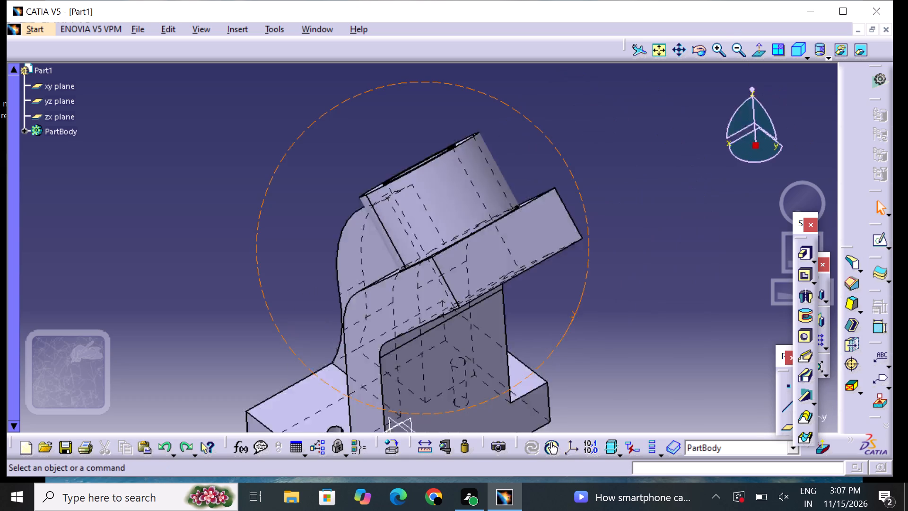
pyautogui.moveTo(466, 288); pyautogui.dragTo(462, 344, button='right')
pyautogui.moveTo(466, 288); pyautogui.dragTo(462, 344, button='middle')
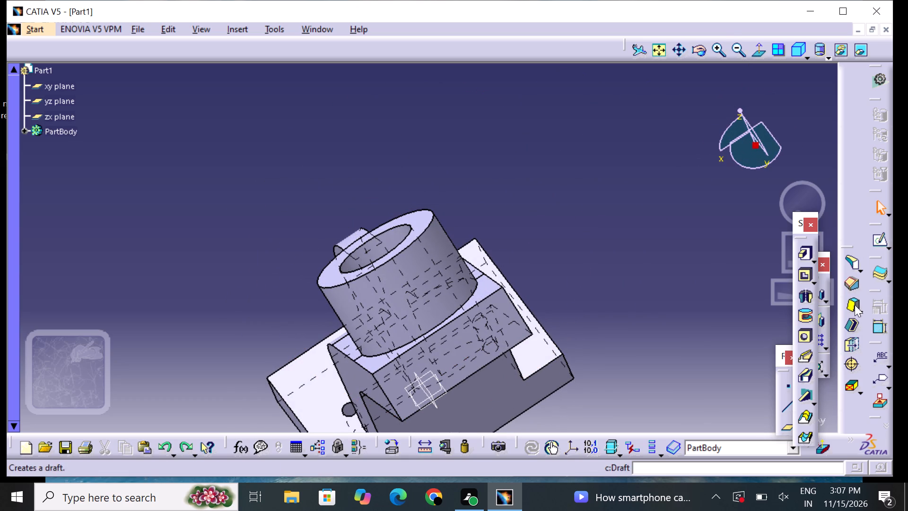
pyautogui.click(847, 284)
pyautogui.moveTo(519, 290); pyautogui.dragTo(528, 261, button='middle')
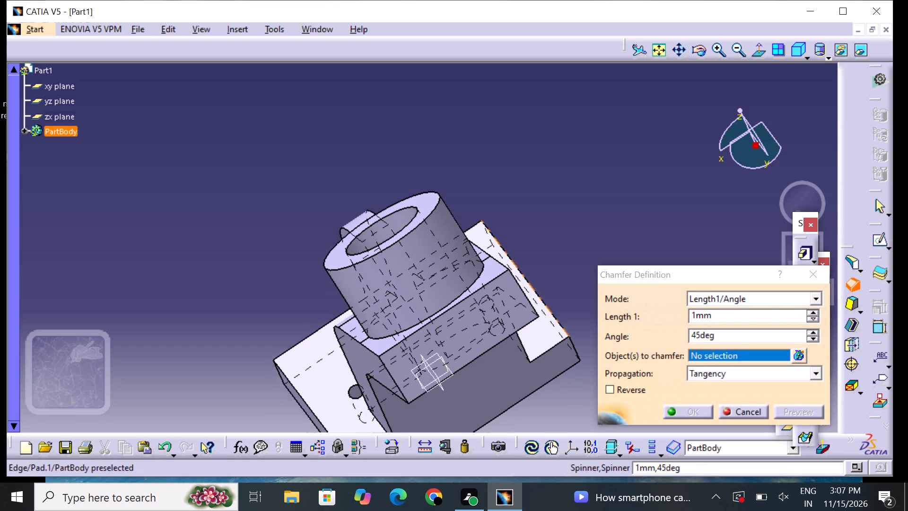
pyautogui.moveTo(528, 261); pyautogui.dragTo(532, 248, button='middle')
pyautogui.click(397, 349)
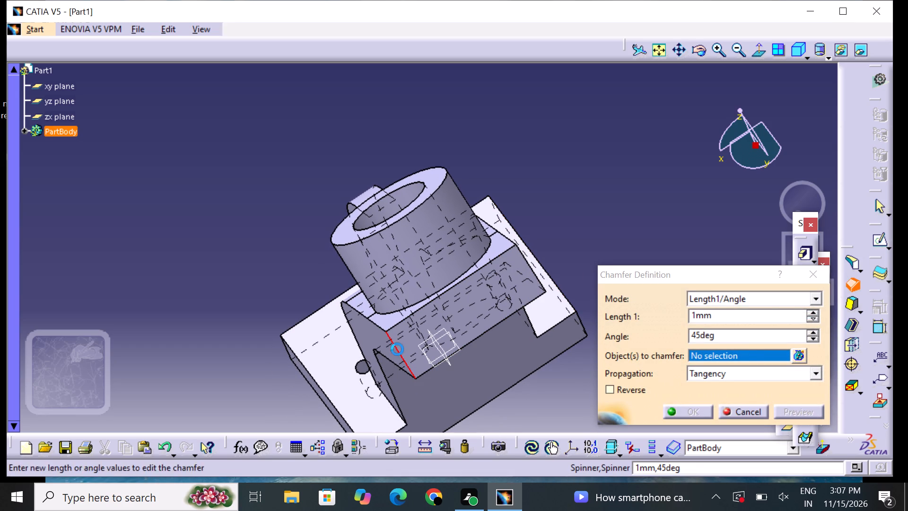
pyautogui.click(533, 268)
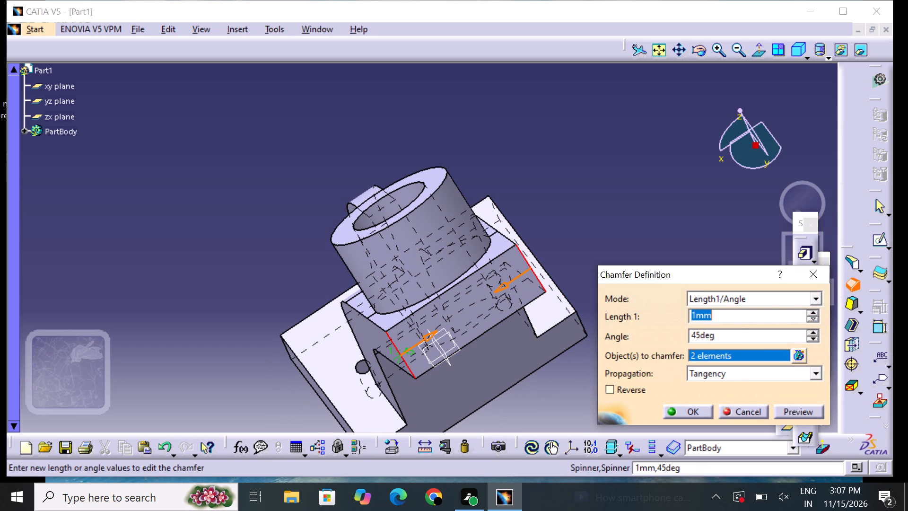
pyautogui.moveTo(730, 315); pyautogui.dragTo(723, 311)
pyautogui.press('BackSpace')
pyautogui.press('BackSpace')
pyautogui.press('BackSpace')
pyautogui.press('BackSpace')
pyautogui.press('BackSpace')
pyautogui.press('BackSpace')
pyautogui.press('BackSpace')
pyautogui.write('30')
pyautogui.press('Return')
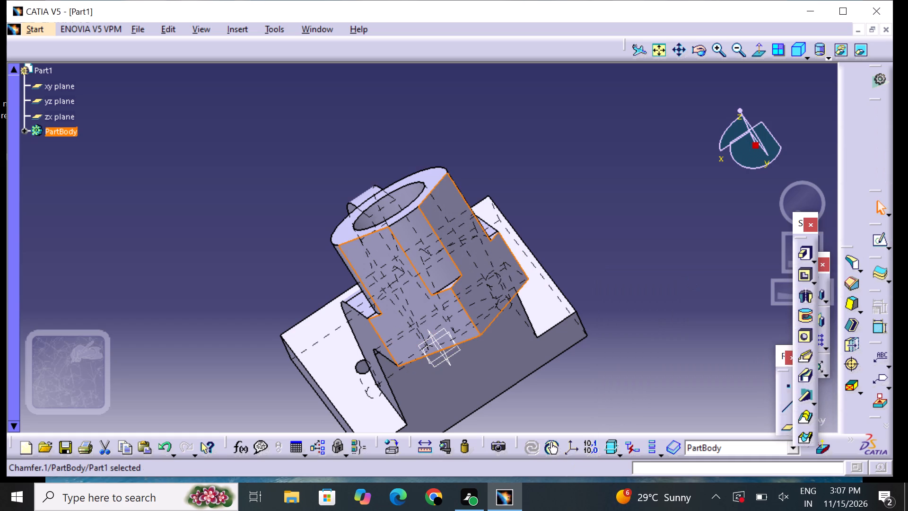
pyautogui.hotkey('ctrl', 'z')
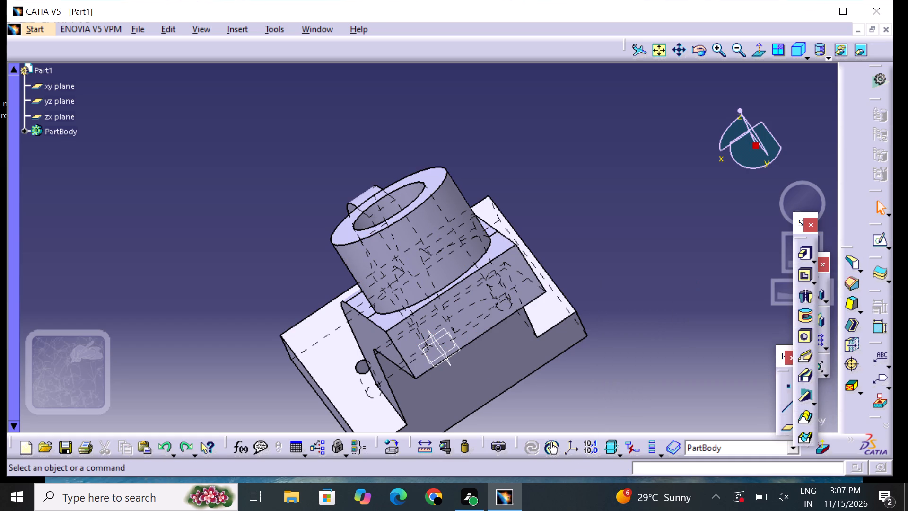
# Round the two corner edges of the arm's free end around the boss with a 30 mm edge fillet.
pyautogui.click(851, 306)
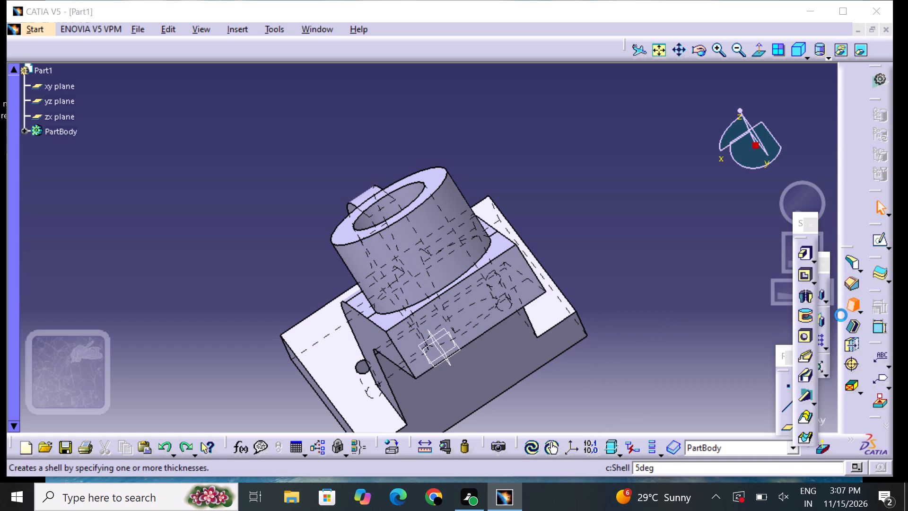
pyautogui.click(811, 185)
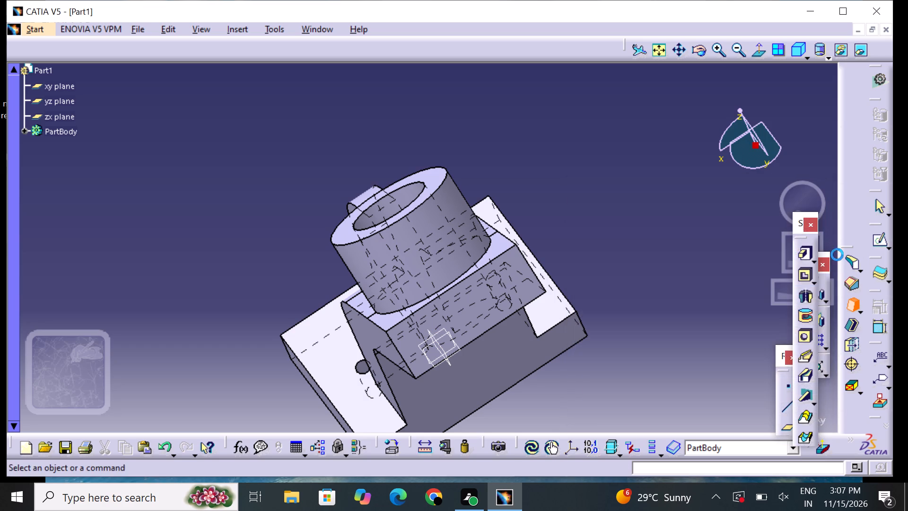
pyautogui.click(859, 267)
pyautogui.click(824, 280)
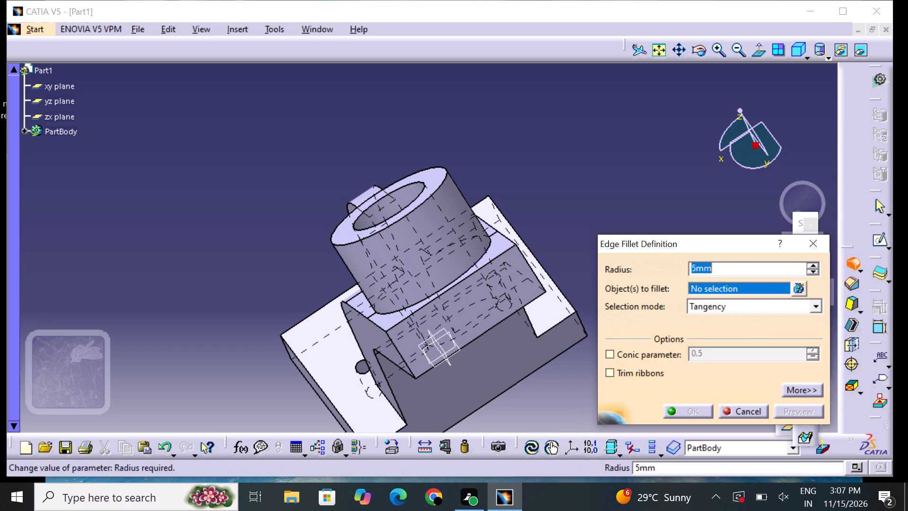
pyautogui.click(398, 351)
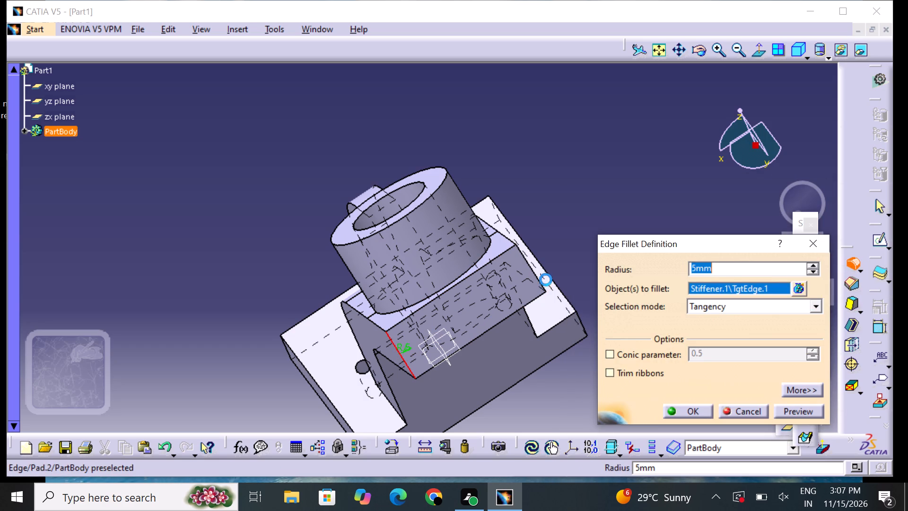
pyautogui.click(536, 273)
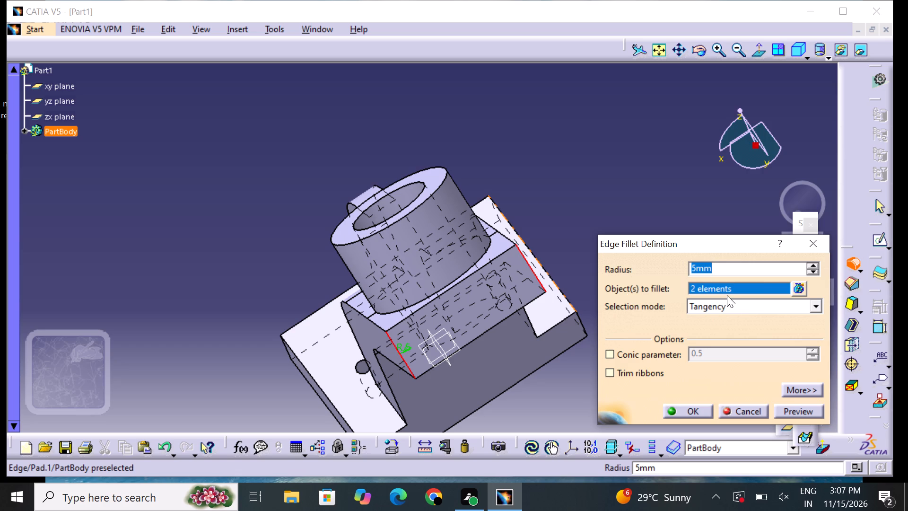
pyautogui.press('BackSpace')
pyautogui.write('30')
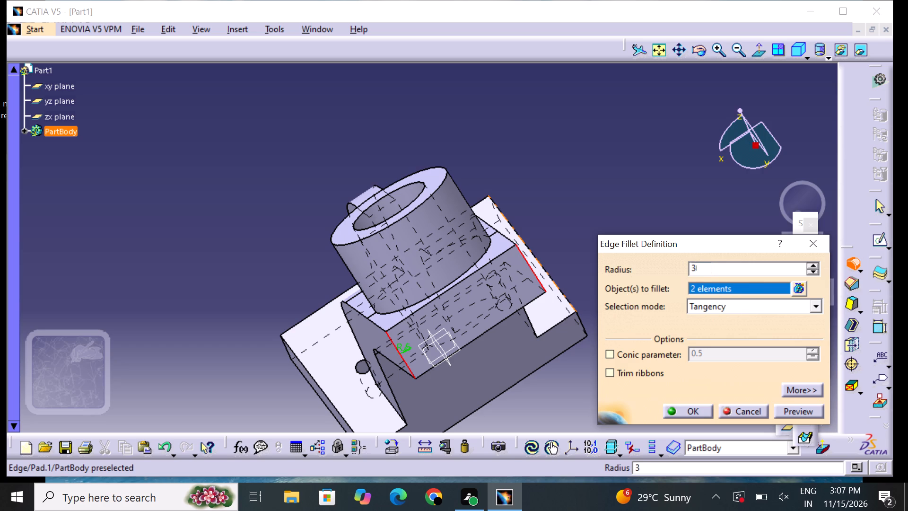
pyautogui.press('Return')
pyautogui.click(692, 352)
# Start a chamfer and select the bent arm's outer side face and the faces on its boss side.
pyautogui.moveTo(254, 225); pyautogui.dragTo(272, 234, button='middle')
pyautogui.moveTo(270, 234); pyautogui.dragTo(384, 239, button='right')
pyautogui.moveTo(272, 234); pyautogui.dragTo(384, 239, button='middle')
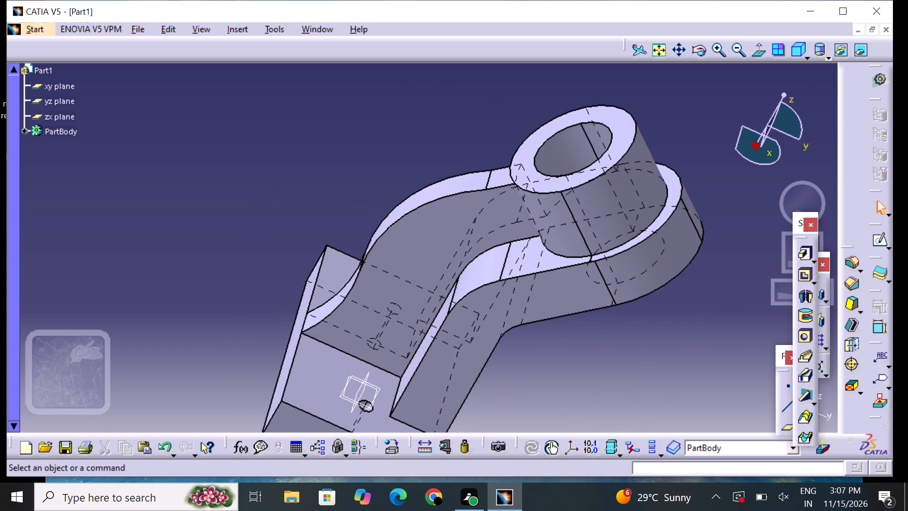
pyautogui.moveTo(526, 354); pyautogui.dragTo(554, 302, button='middle')
pyautogui.moveTo(544, 338); pyautogui.dragTo(549, 301, button='right')
pyautogui.moveTo(262, 207); pyautogui.dragTo(287, 264, button='middle')
pyautogui.moveTo(262, 208); pyautogui.dragTo(287, 264, button='right')
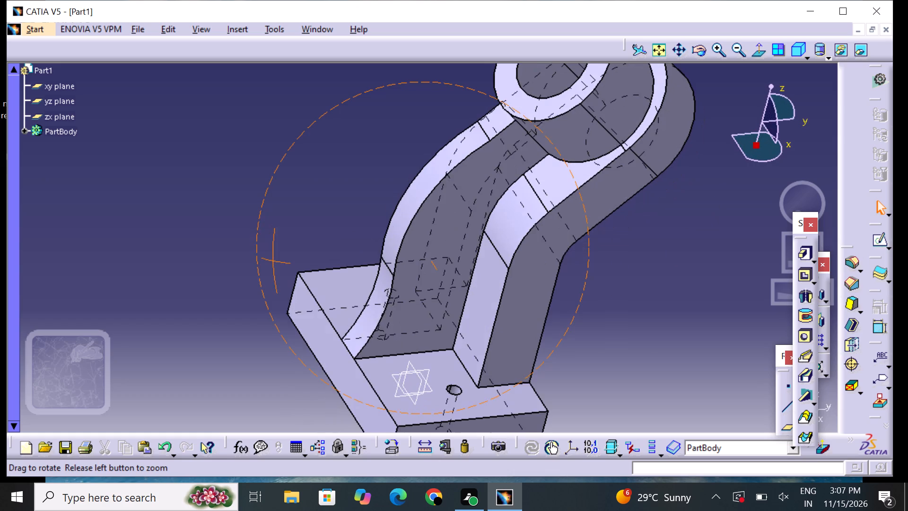
pyautogui.moveTo(287, 264); pyautogui.dragTo(288, 265, button='middle')
pyautogui.moveTo(287, 264); pyautogui.dragTo(288, 267, button='right')
pyautogui.click(851, 284)
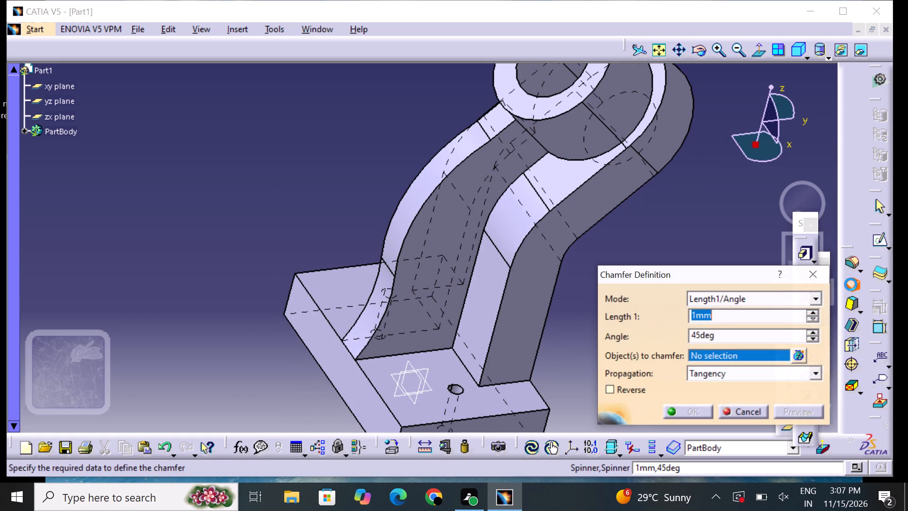
pyautogui.click(540, 253)
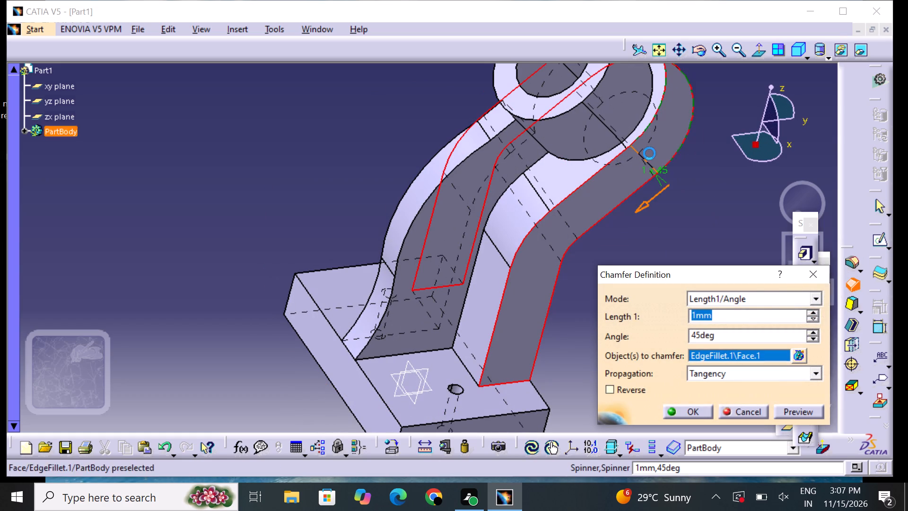
pyautogui.click(525, 200)
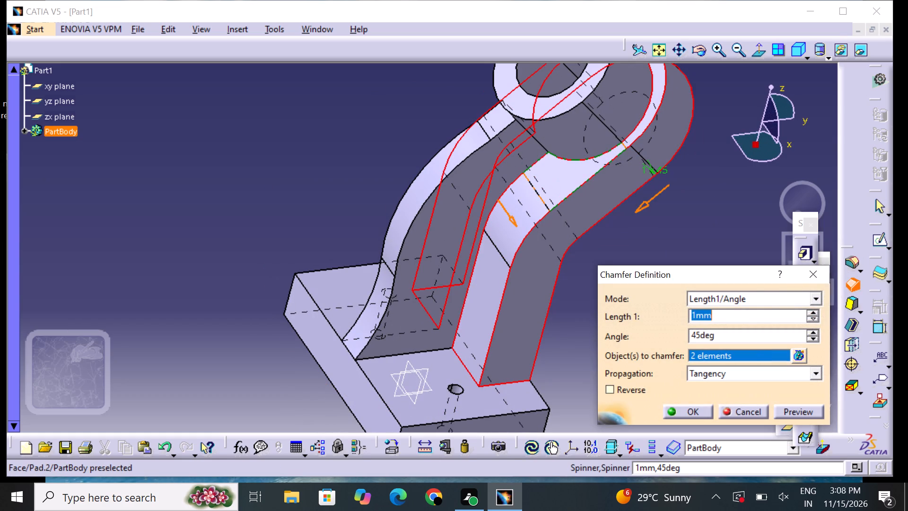
pyautogui.click(569, 181)
# Add the curved stiffener rib's faces, including both of its sides, to the chamfer selection.
pyautogui.moveTo(309, 198); pyautogui.dragTo(309, 200, button='middle')
pyautogui.moveTo(309, 199); pyautogui.dragTo(419, 279, button='right')
pyautogui.moveTo(309, 200); pyautogui.dragTo(483, 312, button='middle')
pyautogui.moveTo(554, 294); pyautogui.dragTo(429, 235, button='middle')
pyautogui.moveTo(554, 292); pyautogui.dragTo(429, 235, button='right')
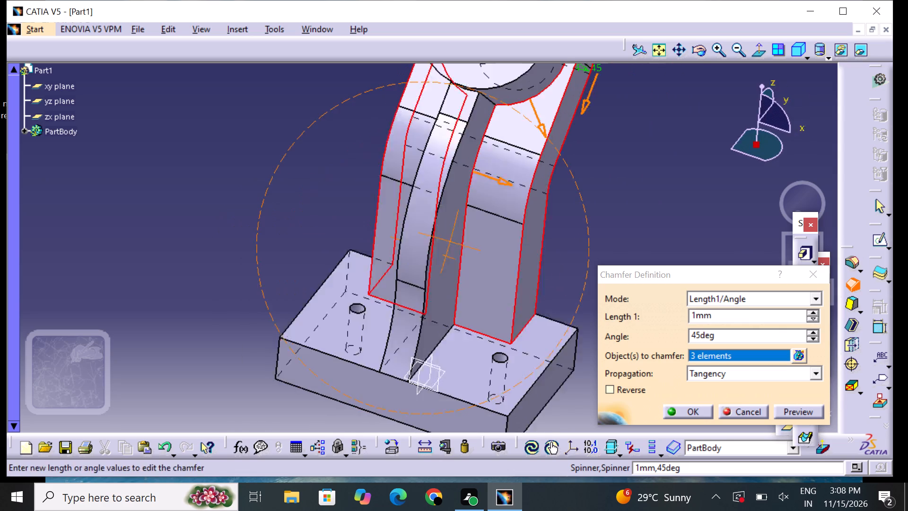
pyautogui.moveTo(429, 235); pyautogui.dragTo(418, 233, button='middle')
pyautogui.moveTo(429, 235); pyautogui.dragTo(414, 233, button='right')
pyautogui.click(445, 208)
pyautogui.click(449, 217)
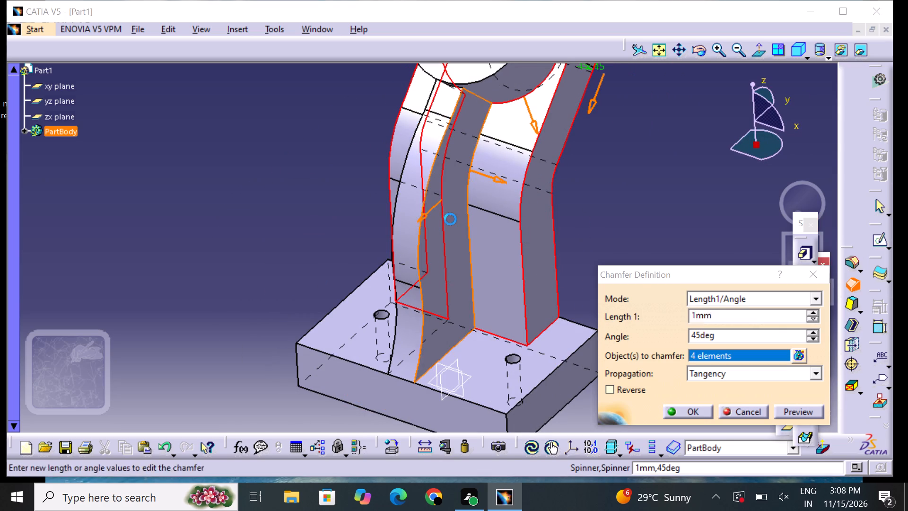
pyautogui.moveTo(334, 230); pyautogui.dragTo(546, 247, button='middle')
pyautogui.moveTo(334, 230); pyautogui.dragTo(546, 247, button='right')
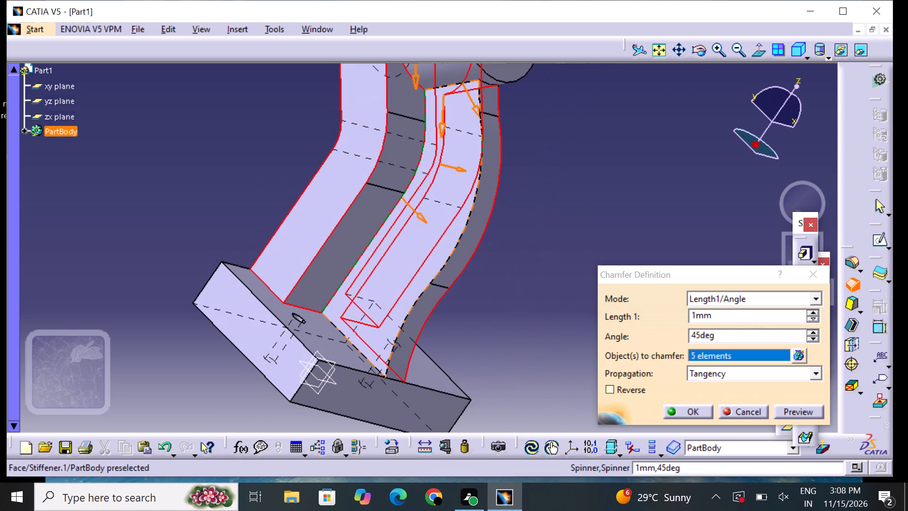
pyautogui.click(414, 240)
# Chamfer the selected edges and faces of the bent arm and curved stiffener rib with a length of 2 mm at 45°.
pyautogui.moveTo(317, 203); pyautogui.dragTo(278, 264, button='middle')
pyautogui.moveTo(319, 204); pyautogui.dragTo(278, 264, button='right')
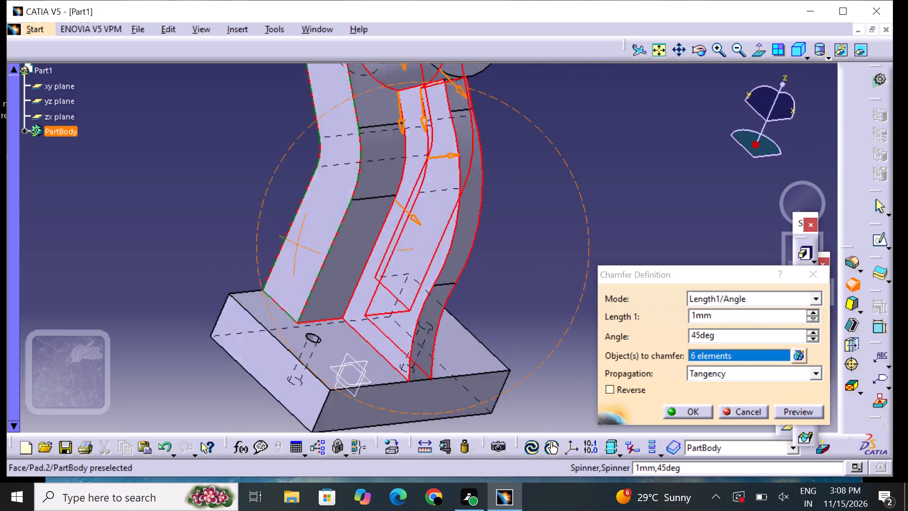
pyautogui.moveTo(278, 264); pyautogui.dragTo(233, 290, button='middle')
pyautogui.moveTo(278, 264); pyautogui.dragTo(232, 290, button='right')
pyautogui.moveTo(385, 199); pyautogui.dragTo(362, 384, button='middle')
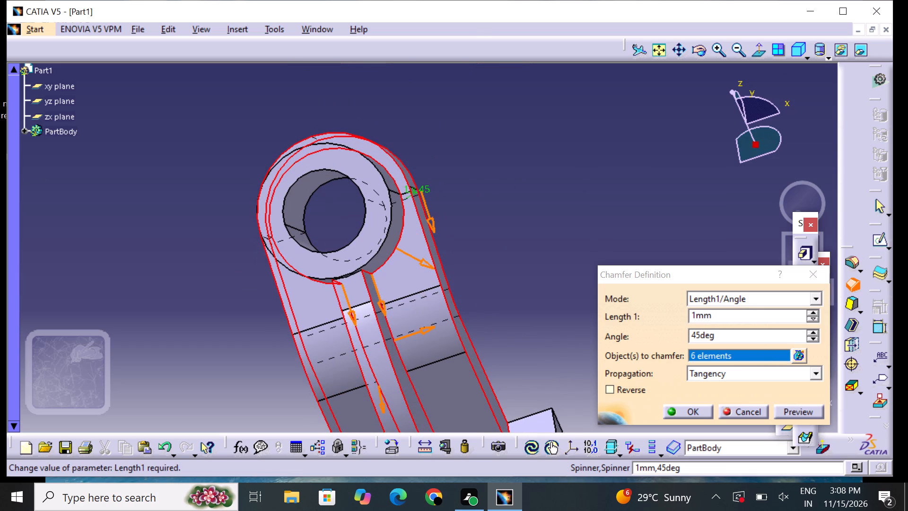
pyautogui.click(719, 315)
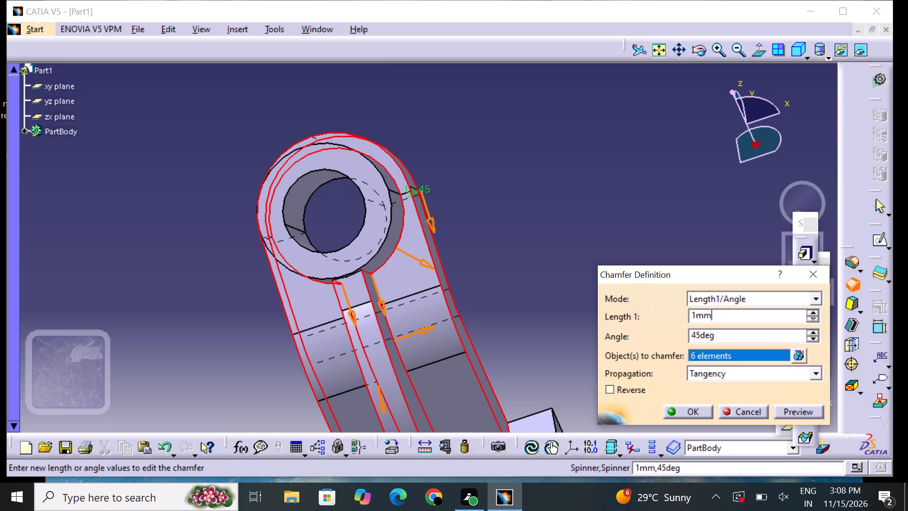
pyautogui.moveTo(484, 289); pyautogui.dragTo(456, 363, button='middle')
pyautogui.moveTo(484, 289); pyautogui.dragTo(456, 363, button='right')
pyautogui.moveTo(445, 339); pyautogui.dragTo(454, 303, button='middle')
pyautogui.moveTo(553, 291); pyautogui.dragTo(531, 323, button='middle')
pyautogui.moveTo(553, 291); pyautogui.dragTo(531, 323, button='right')
pyautogui.moveTo(480, 286); pyautogui.dragTo(495, 202, button='middle')
pyautogui.moveTo(482, 286); pyautogui.dragTo(496, 200, button='right')
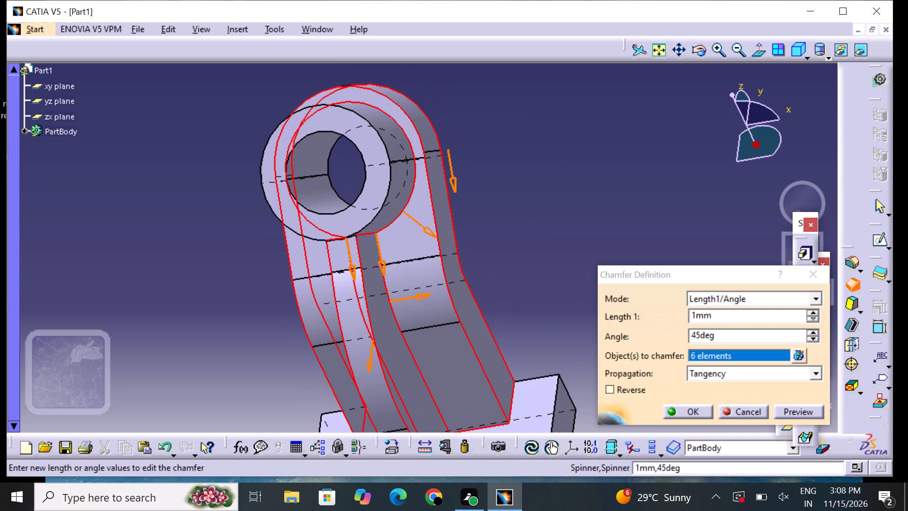
pyautogui.click(738, 330)
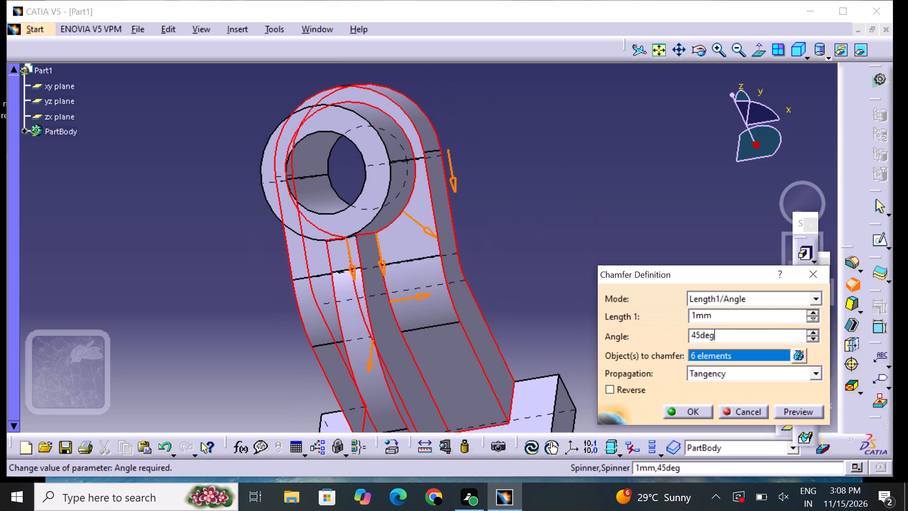
pyautogui.click(741, 317)
pyautogui.press('BackSpace')
pyautogui.press('BackSpace')
pyautogui.press('BackSpace')
pyautogui.press('BackSpace')
pyautogui.press('BackSpace')
pyautogui.press('BackSpace')
pyautogui.press('BackSpace')
pyautogui.press('BackSpace')
pyautogui.press('BackSpace')
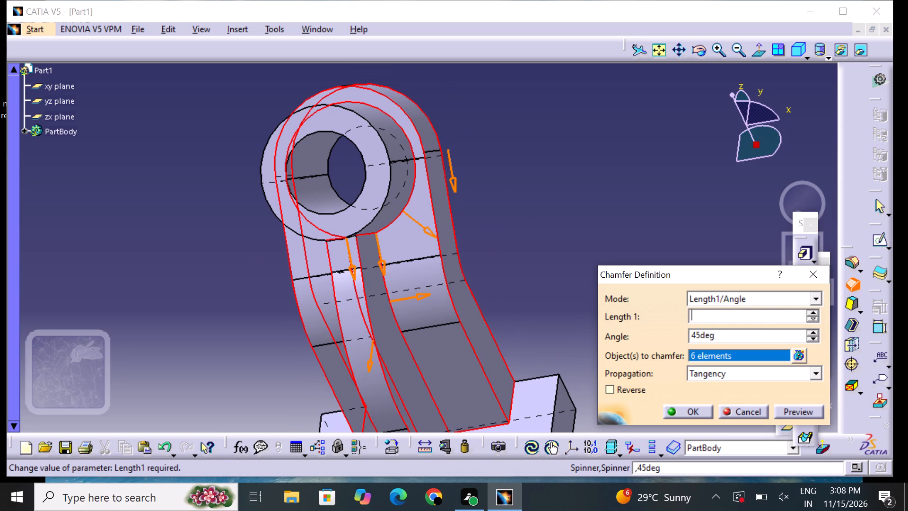
pyautogui.press('2')
pyautogui.press('Return')
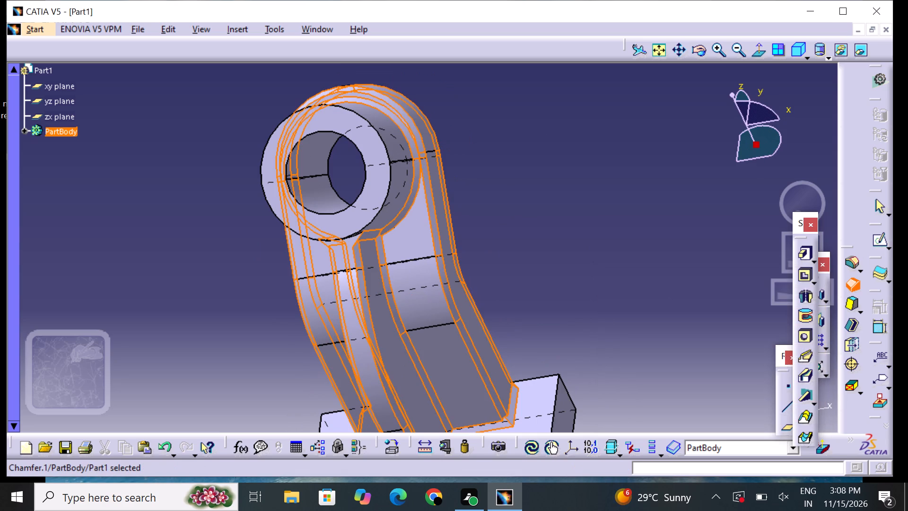
pyautogui.click(564, 174)
# Examine the chamfered arm, rib, boss and base of the bracket from several sides.
pyautogui.moveTo(574, 188); pyautogui.dragTo(571, 217, button='middle')
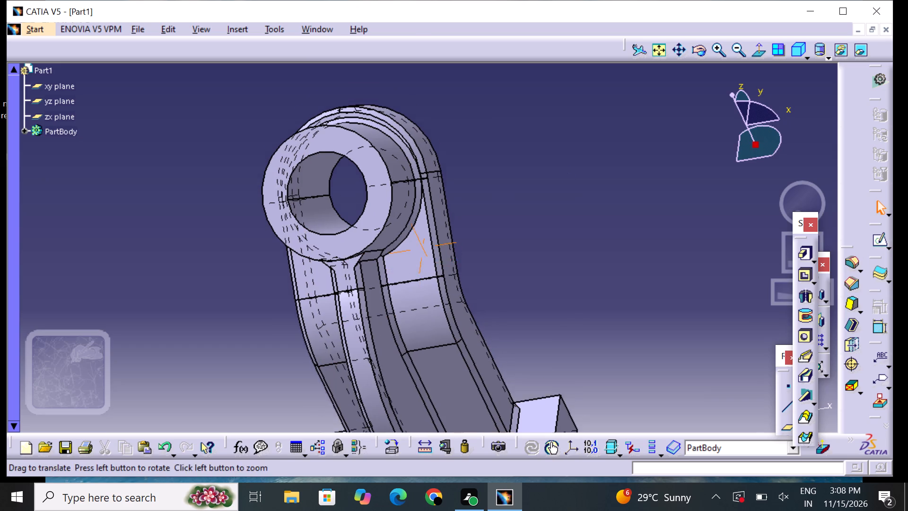
pyautogui.moveTo(571, 217); pyautogui.dragTo(385, 356, button='middle')
pyautogui.moveTo(562, 229); pyautogui.dragTo(382, 332, button='right')
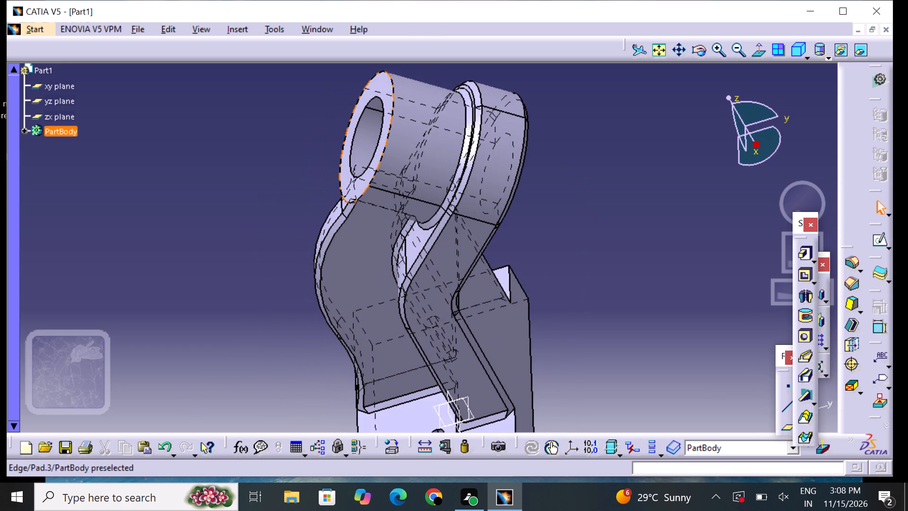
pyautogui.scroll(1, 341, 186)
pyautogui.moveTo(340, 185); pyautogui.dragTo(561, 281, button='middle')
pyautogui.moveTo(349, 185); pyautogui.dragTo(561, 281, button='right')
pyautogui.moveTo(387, 101); pyautogui.dragTo(428, 146, button='middle')
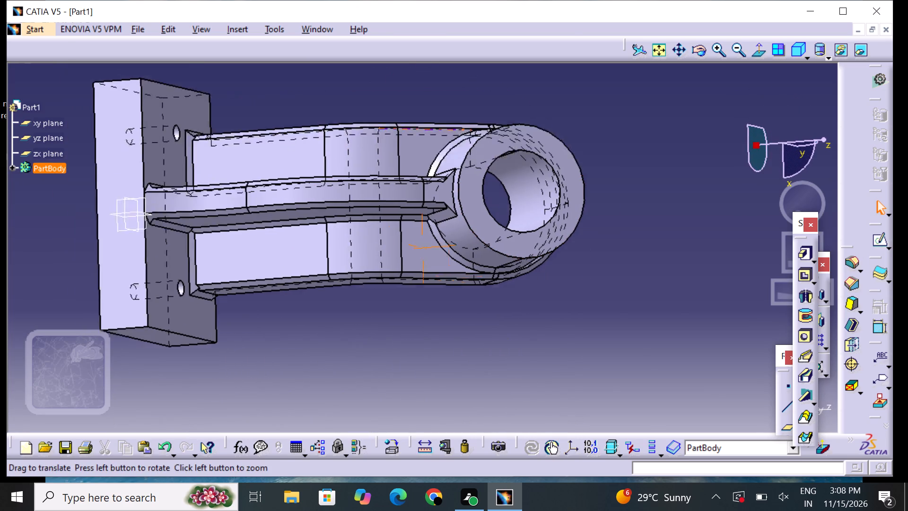
pyautogui.moveTo(428, 146); pyautogui.dragTo(523, 208, button='middle')
pyautogui.moveTo(537, 326); pyautogui.dragTo(542, 368)
pyautogui.moveTo(525, 375); pyautogui.dragTo(521, 364)
pyautogui.moveTo(503, 347); pyautogui.dragTo(476, 302, button='middle')
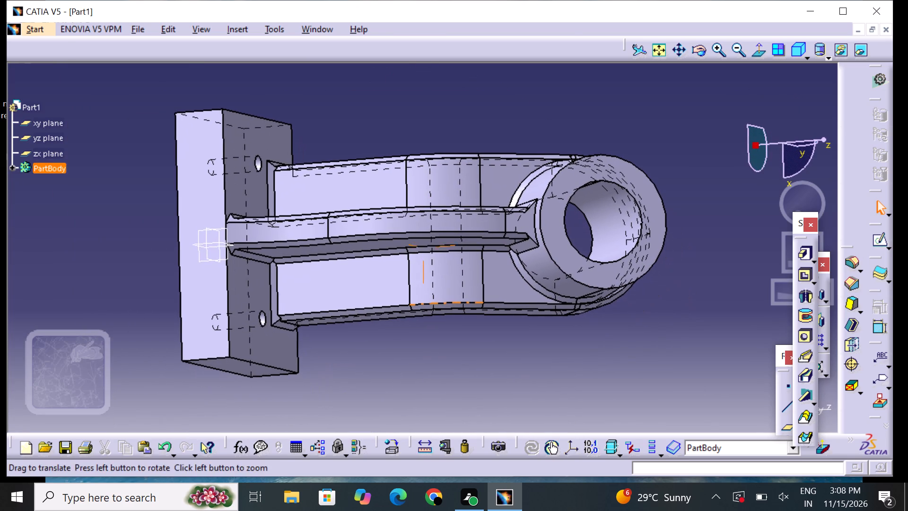
pyautogui.moveTo(476, 302); pyautogui.dragTo(477, 302, button='middle')
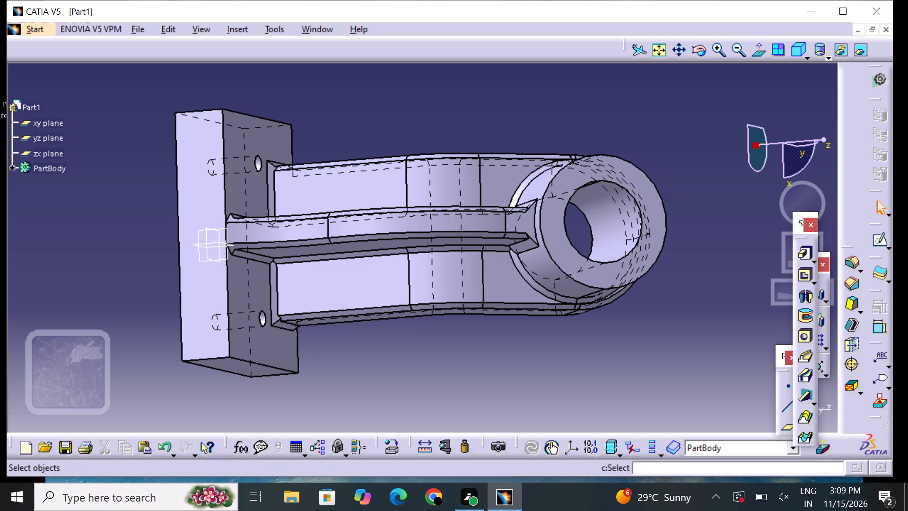
pyautogui.moveTo(680, 271); pyautogui.dragTo(346, 196, button='middle')
pyautogui.moveTo(680, 269); pyautogui.dragTo(345, 196, button='right')
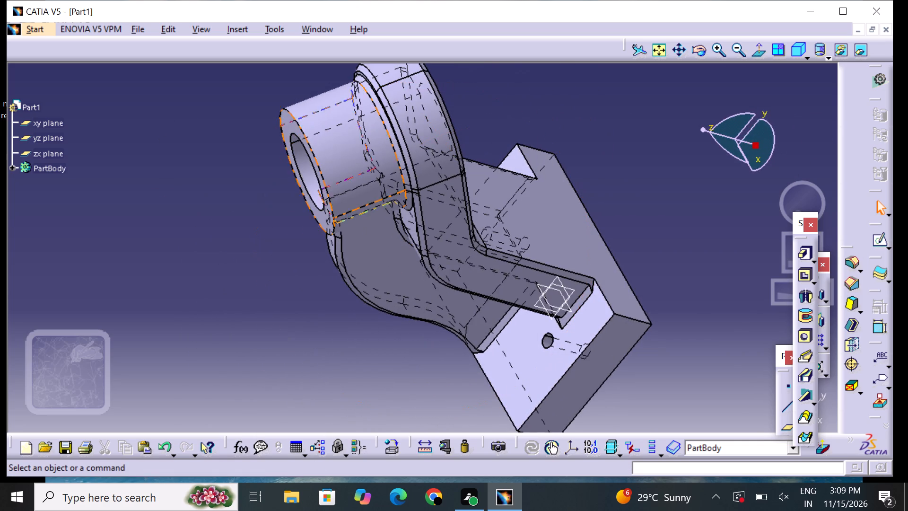
pyautogui.moveTo(695, 240); pyautogui.dragTo(498, 359, button='middle')
pyautogui.moveTo(696, 240); pyautogui.dragTo(497, 358, button='right')
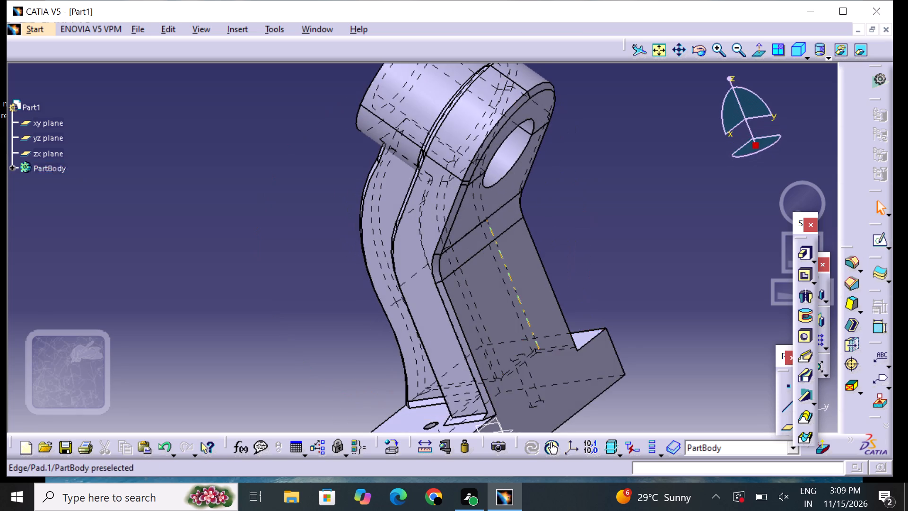
pyautogui.moveTo(532, 332); pyautogui.dragTo(525, 225, button='middle')
pyautogui.moveTo(598, 196); pyautogui.dragTo(599, 232, button='middle')
pyautogui.moveTo(599, 197); pyautogui.dragTo(599, 232, button='right')
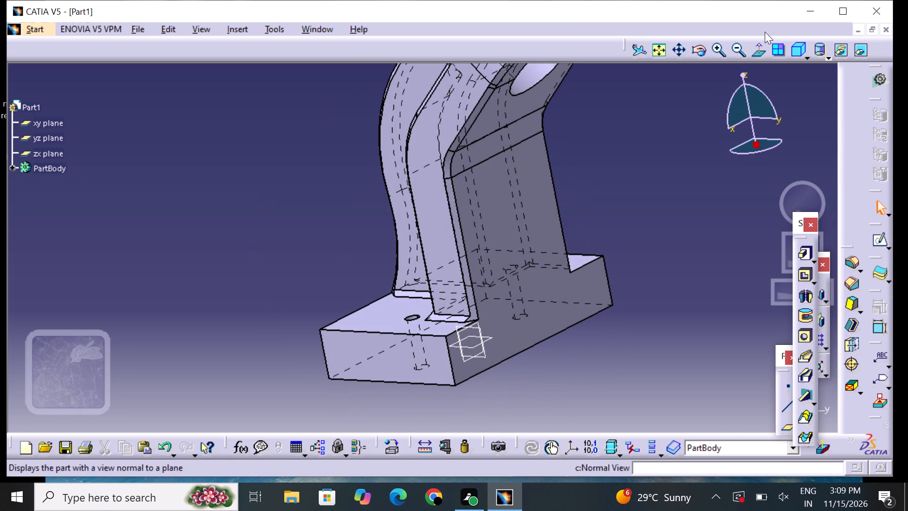
pyautogui.click(737, 48)
pyautogui.moveTo(536, 245); pyautogui.dragTo(539, 247, button='middle')
pyautogui.moveTo(537, 247); pyautogui.dragTo(560, 239, button='right')
pyautogui.moveTo(539, 247); pyautogui.dragTo(560, 239, button='middle')
pyautogui.moveTo(575, 166); pyautogui.dragTo(538, 220, button='middle')
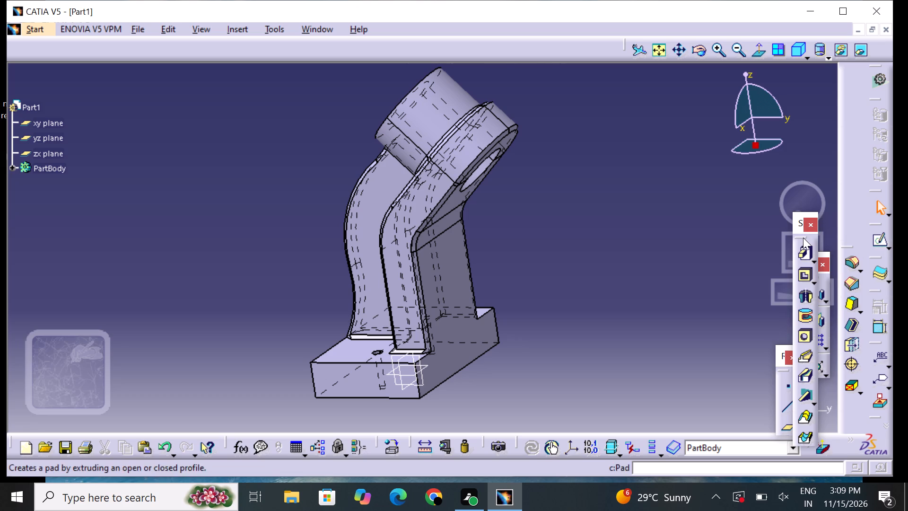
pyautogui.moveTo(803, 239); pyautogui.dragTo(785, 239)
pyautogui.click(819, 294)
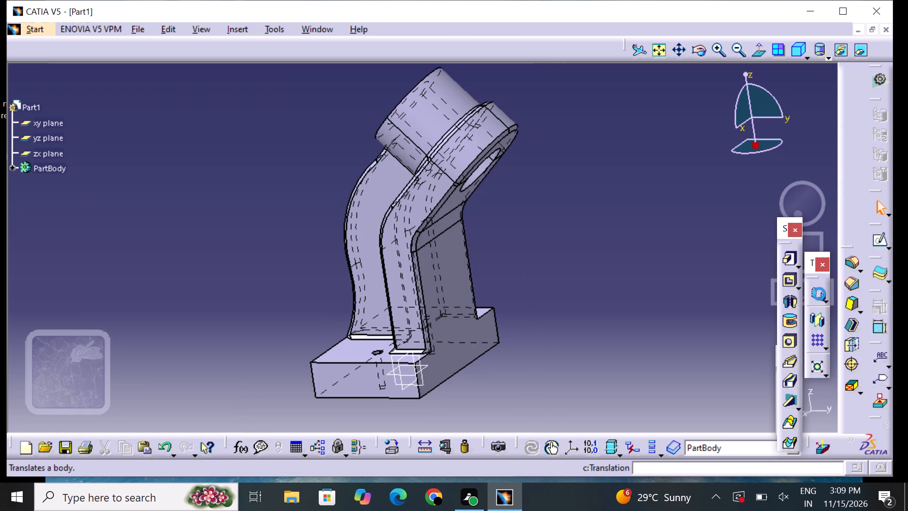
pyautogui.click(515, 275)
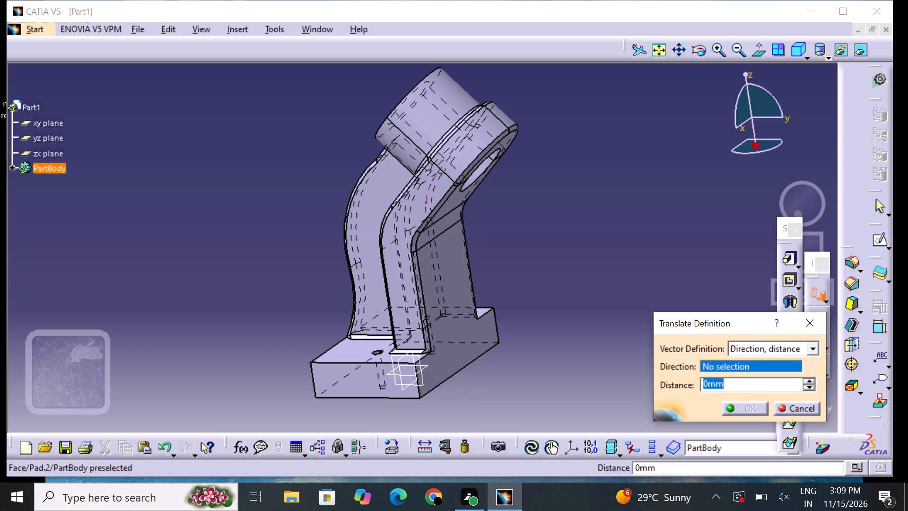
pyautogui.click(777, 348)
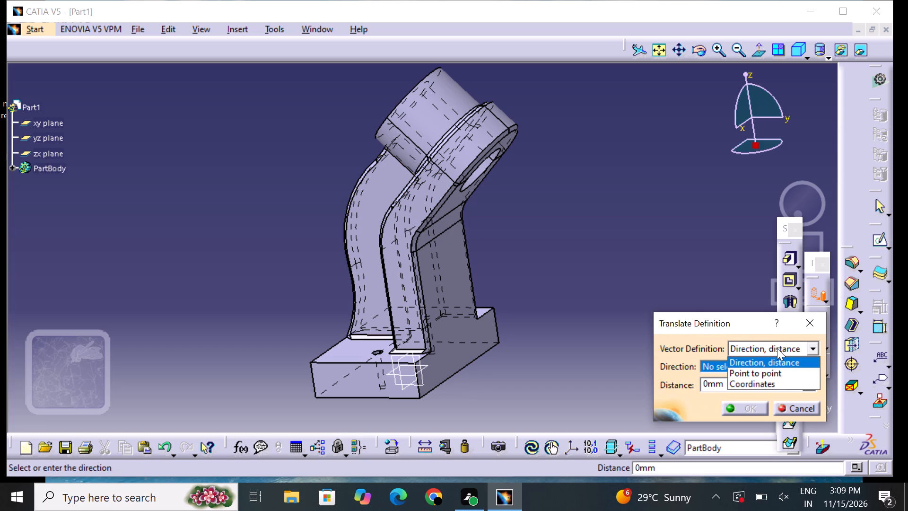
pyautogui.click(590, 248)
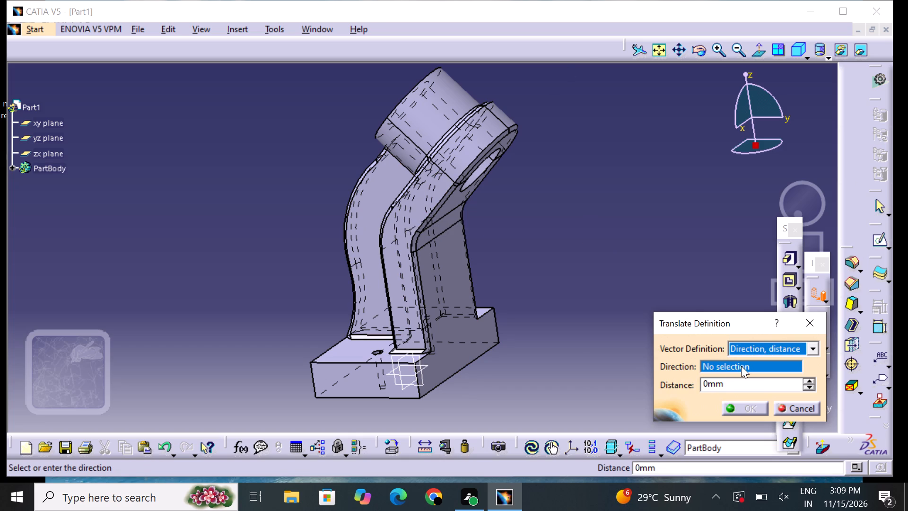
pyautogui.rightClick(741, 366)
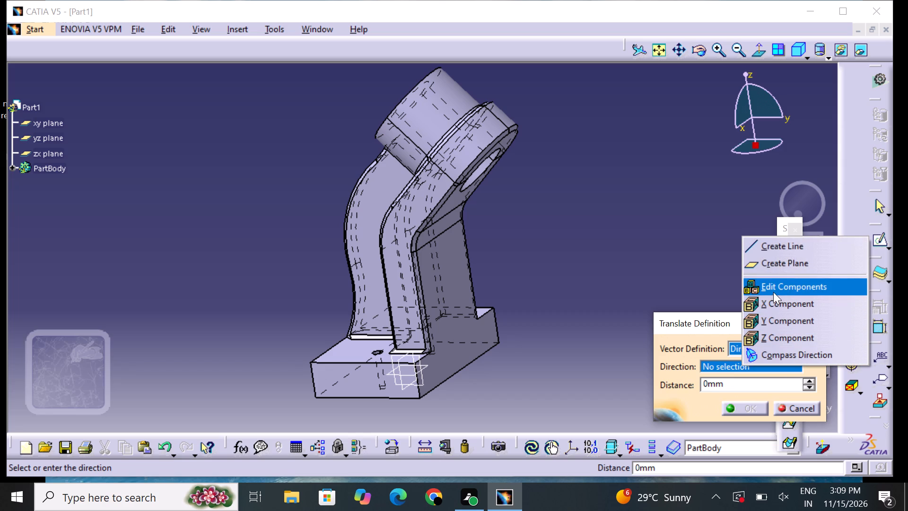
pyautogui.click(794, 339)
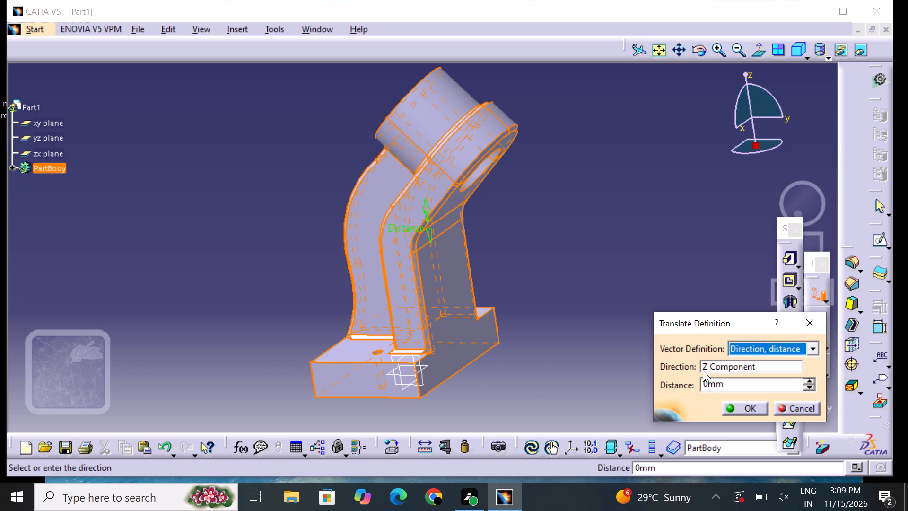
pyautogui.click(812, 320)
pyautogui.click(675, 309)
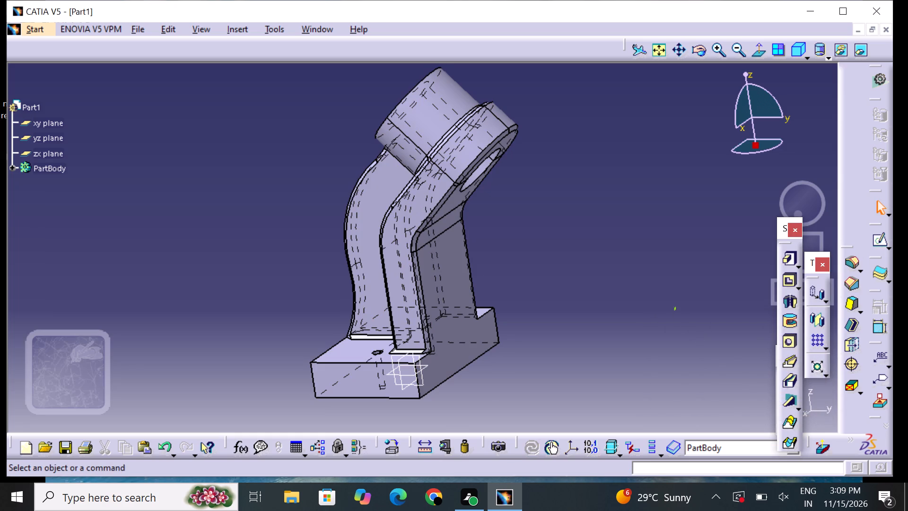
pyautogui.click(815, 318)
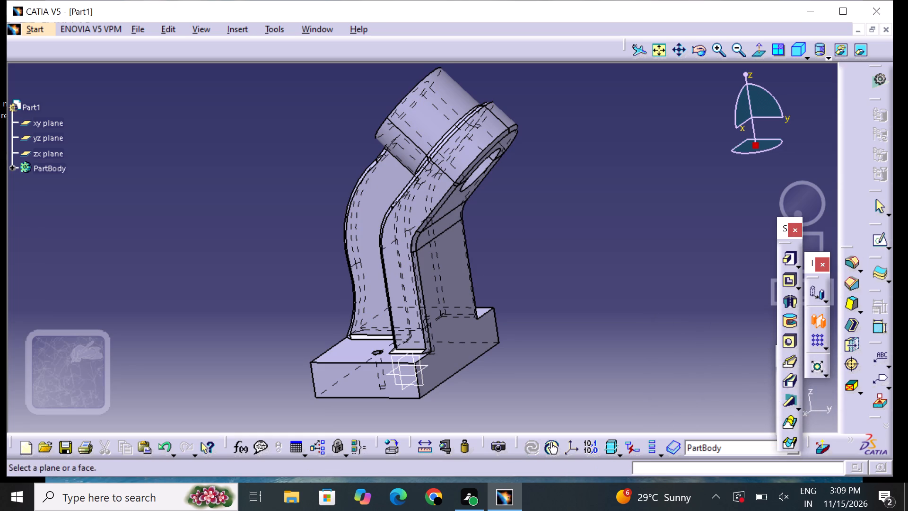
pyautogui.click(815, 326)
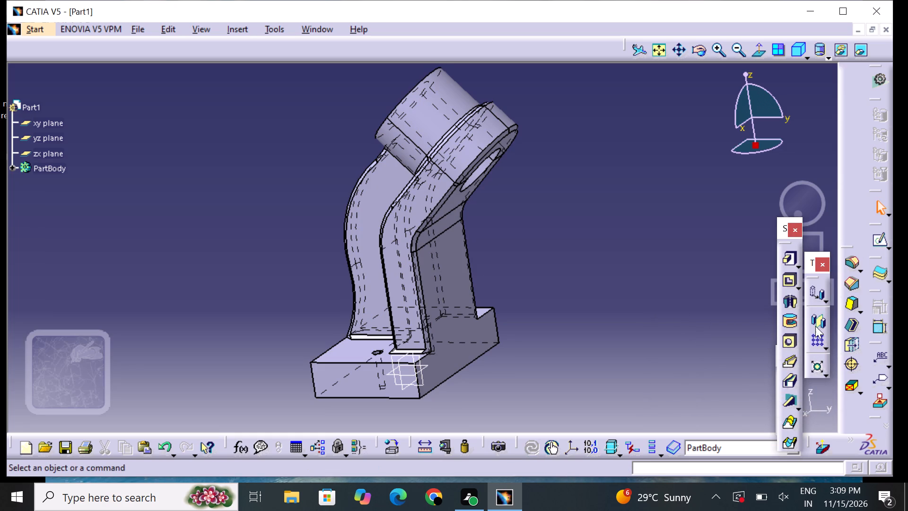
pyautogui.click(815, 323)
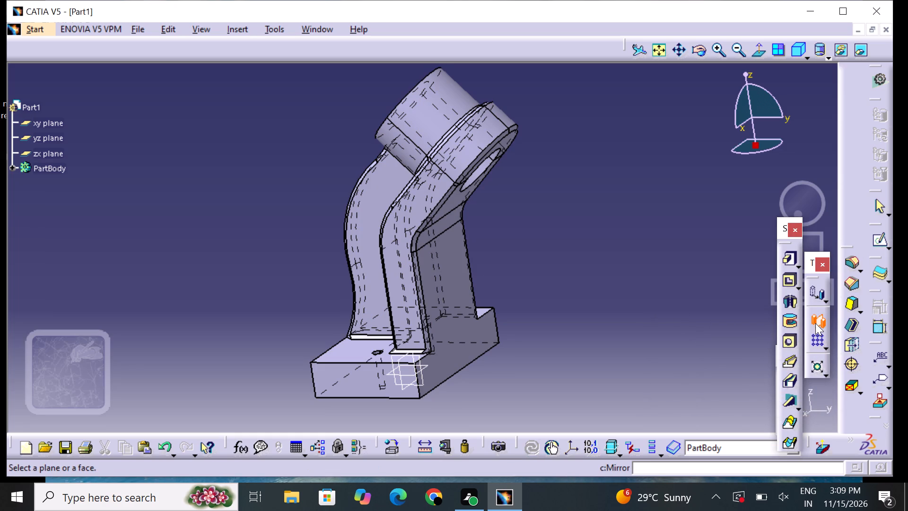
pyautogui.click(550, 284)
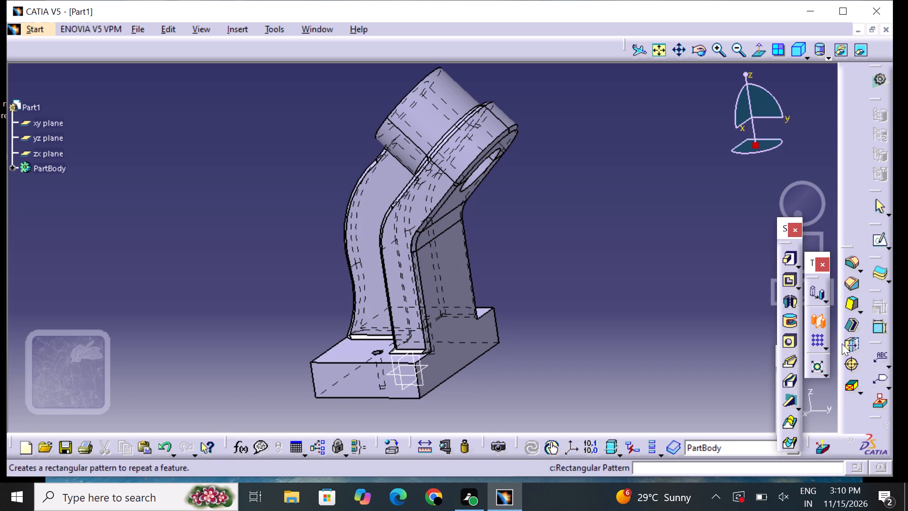
# Rotate the whole part body 180° about the Z axis, keeping the transformation specifications.
pyautogui.click(829, 300)
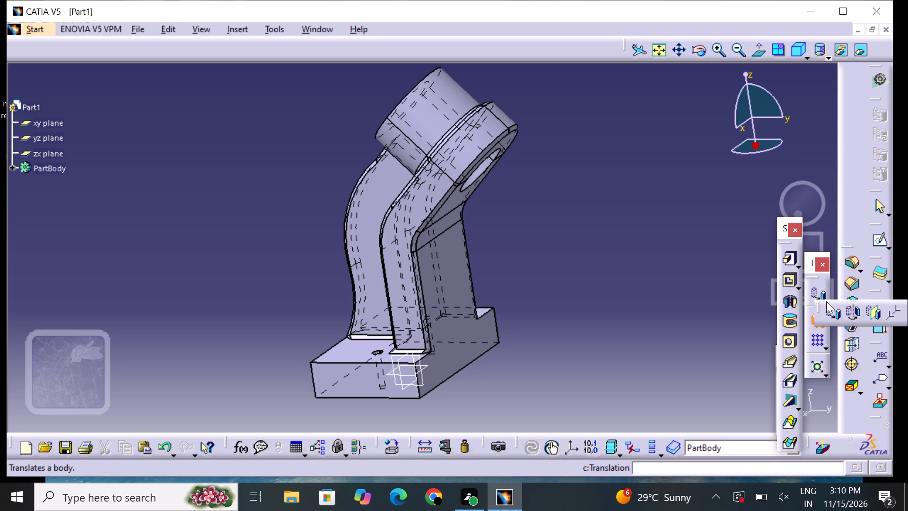
pyautogui.click(850, 316)
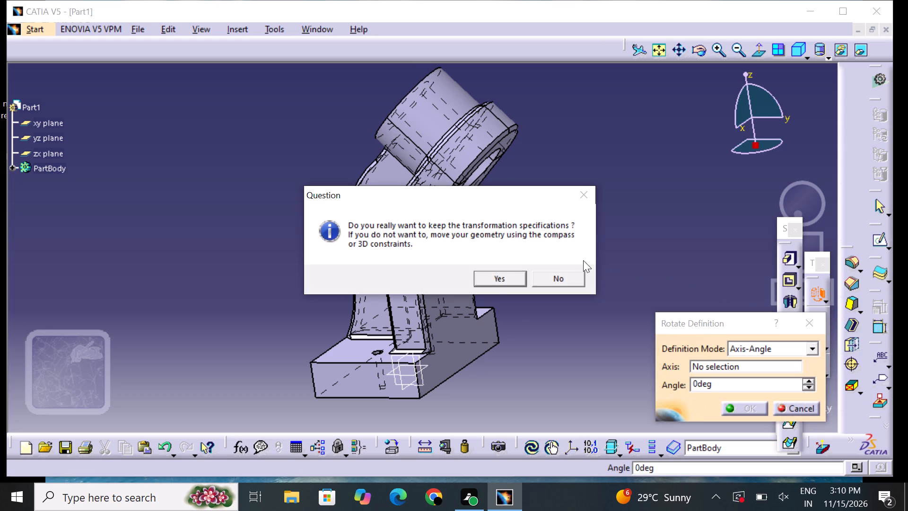
pyautogui.click(494, 277)
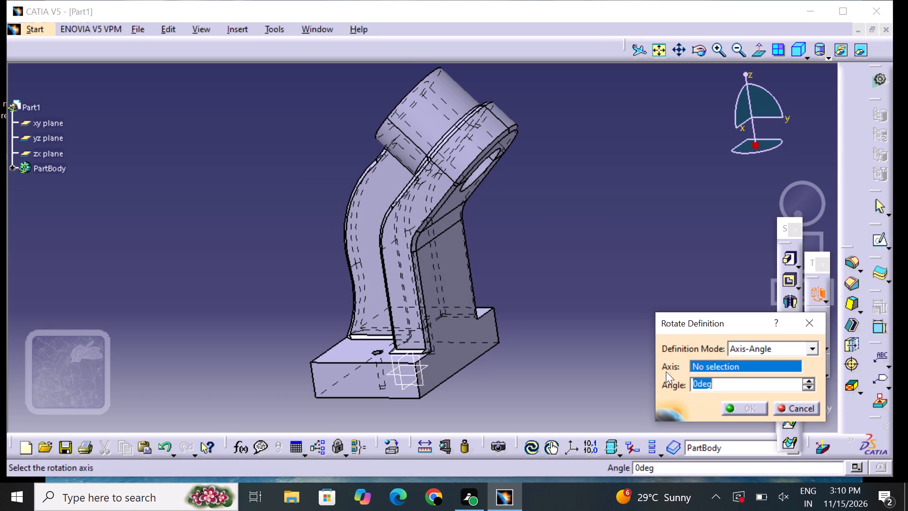
pyautogui.rightClick(718, 382)
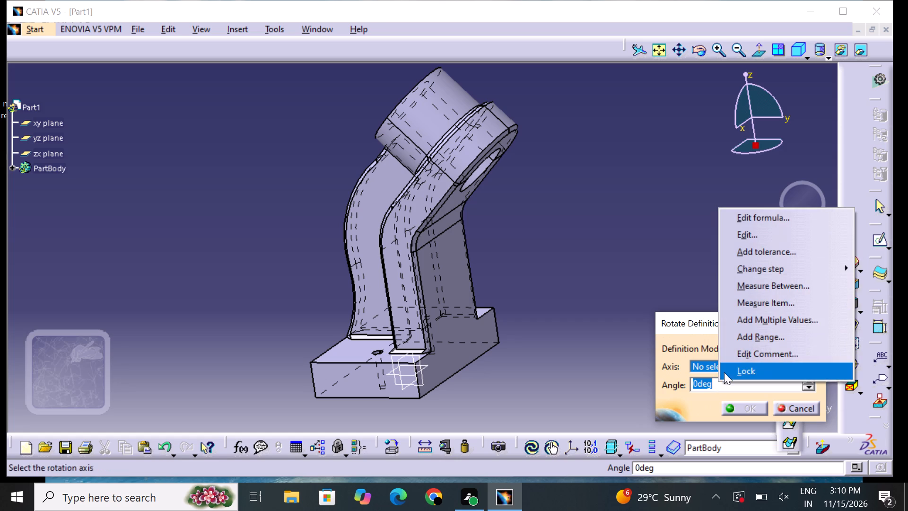
pyautogui.click(708, 362)
pyautogui.rightClick(705, 363)
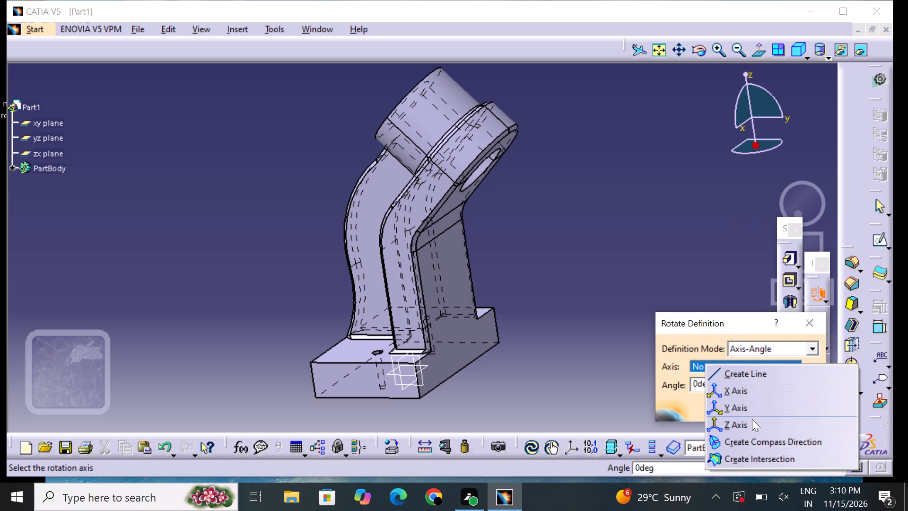
pyautogui.click(752, 421)
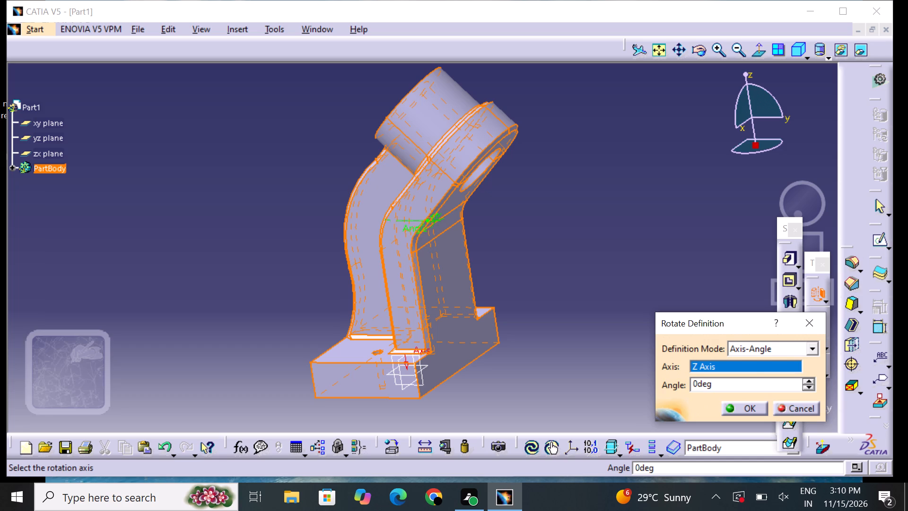
pyautogui.click(739, 384)
pyautogui.press('BackSpace')
pyautogui.press('BackSpace')
pyautogui.press('BackSpace')
pyautogui.press('BackSpace')
pyautogui.press('BackSpace')
pyautogui.press('BackSpace')
pyautogui.press('BackSpace')
pyautogui.press('BackSpace')
pyautogui.press('BackSpace')
pyautogui.press('BackSpace')
pyautogui.press('BackSpace')
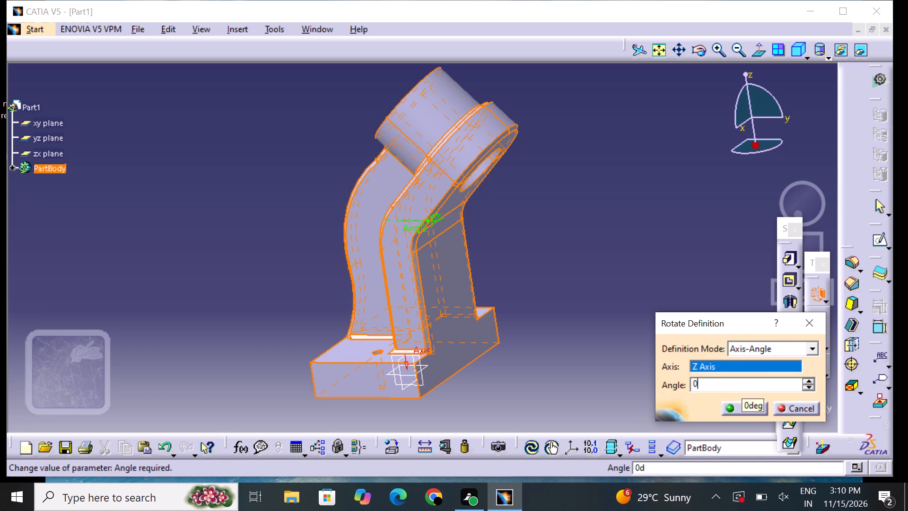
pyautogui.write('180')
pyautogui.press('Return')
pyautogui.click(646, 357)
# Examine the orientation of the rotated bracket's arm, rib and boss relative to the base and reference planes.
pyautogui.moveTo(639, 344); pyautogui.dragTo(639, 344, button='middle')
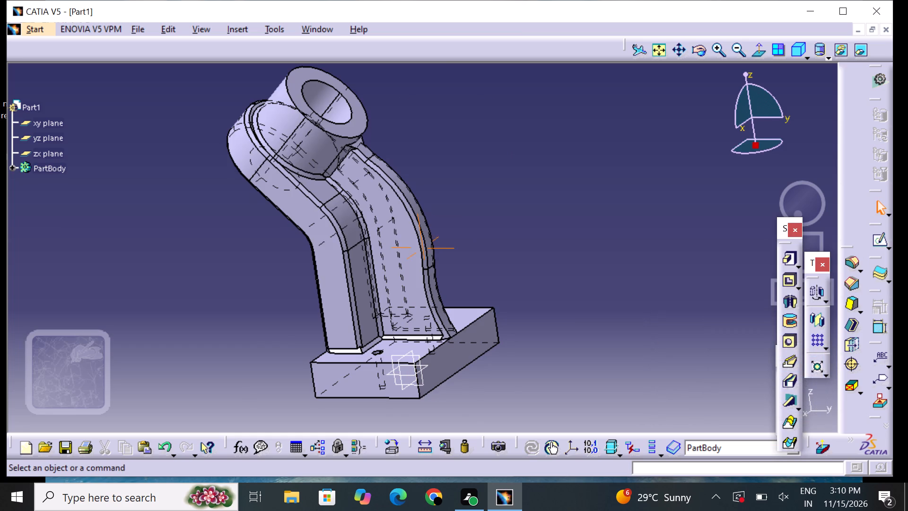
pyautogui.moveTo(639, 344); pyautogui.dragTo(599, 409, button='middle')
pyautogui.moveTo(639, 358); pyautogui.dragTo(590, 399, button='right')
pyautogui.moveTo(537, 246); pyautogui.dragTo(454, 265, button='right')
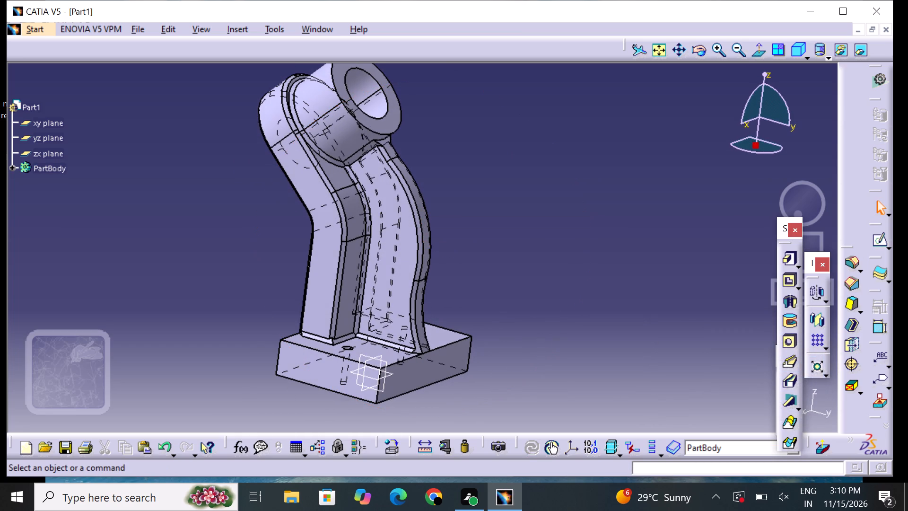
pyautogui.moveTo(515, 200); pyautogui.dragTo(428, 220, button='middle')
pyautogui.moveTo(515, 200); pyautogui.dragTo(428, 220, button='right')
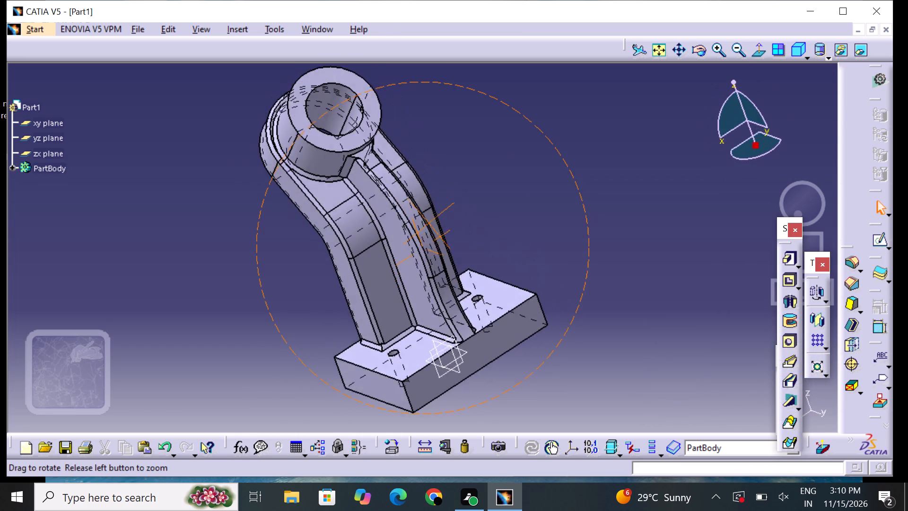
pyautogui.moveTo(428, 220); pyautogui.dragTo(425, 194, button='middle')
pyautogui.moveTo(428, 220); pyautogui.dragTo(425, 194, button='right')
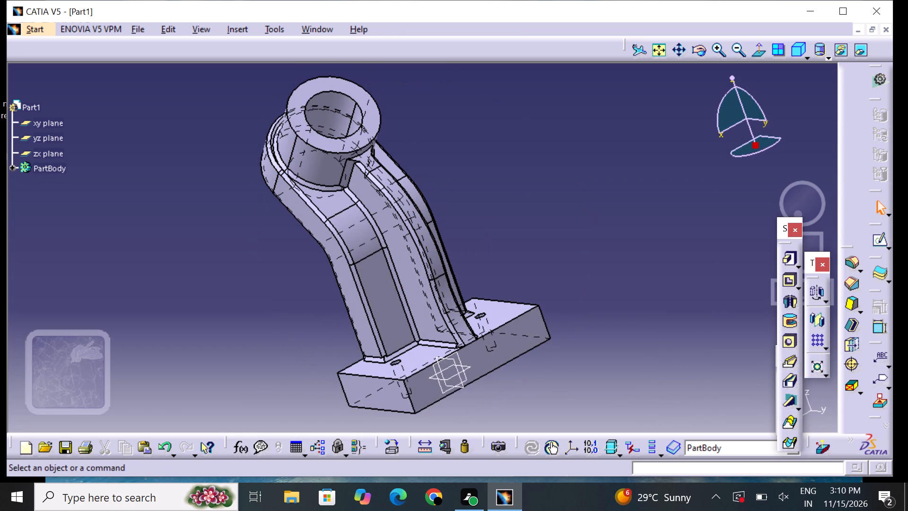
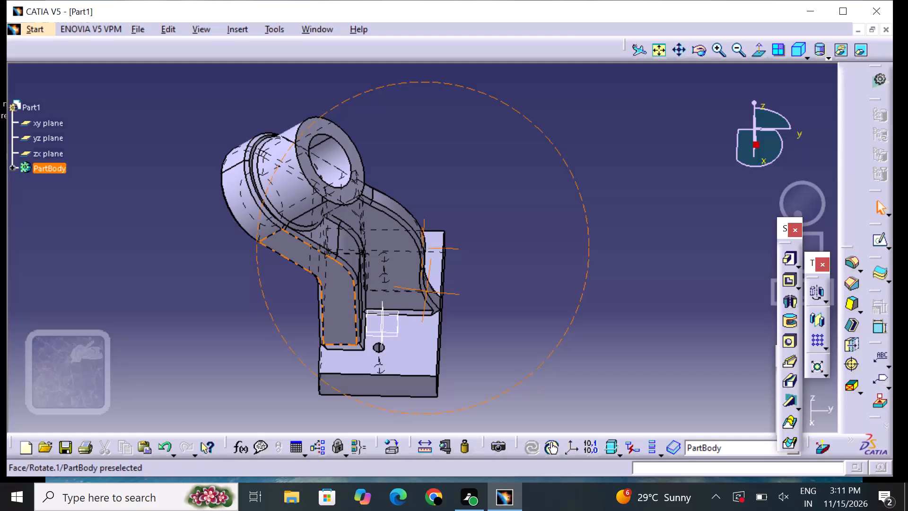
# Examine the rotated bracket's boss, bent arm, rib and base from several sides.
pyautogui.middleClick(427, 291)
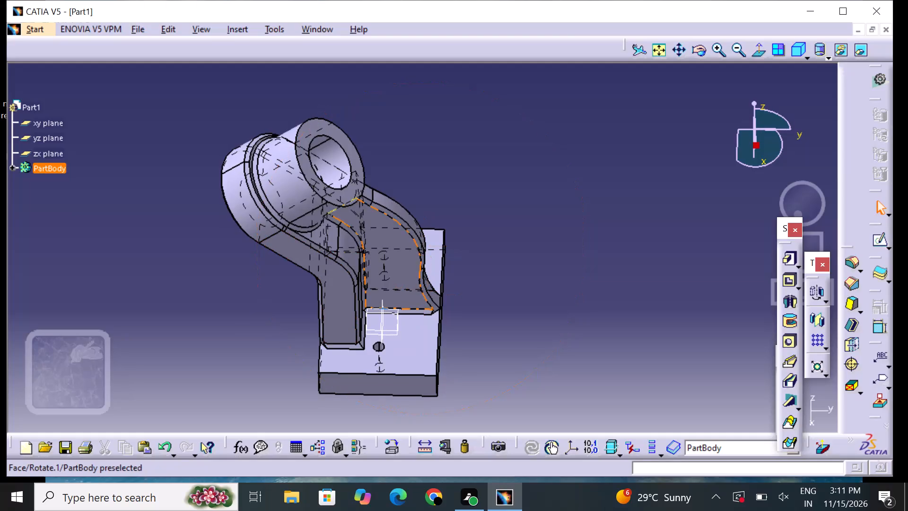
pyautogui.click(213, 261)
pyautogui.moveTo(308, 316); pyautogui.dragTo(227, 235, button='middle')
pyautogui.moveTo(309, 316); pyautogui.dragTo(227, 235, button='right')
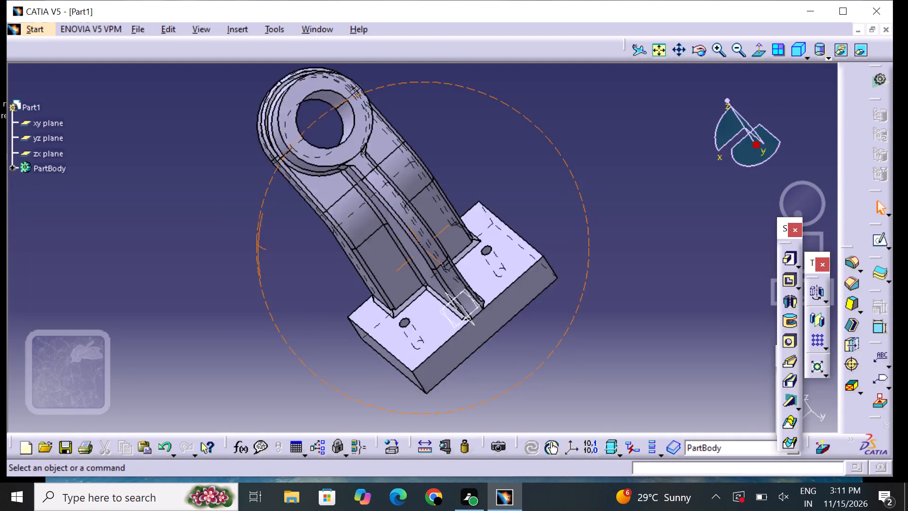
pyautogui.moveTo(227, 235); pyautogui.dragTo(266, 141, button='middle')
pyautogui.moveTo(227, 235); pyautogui.dragTo(345, 102, button='right')
pyautogui.moveTo(541, 275); pyautogui.dragTo(410, 209, button='middle')
pyautogui.moveTo(541, 276); pyautogui.dragTo(410, 209, button='right')
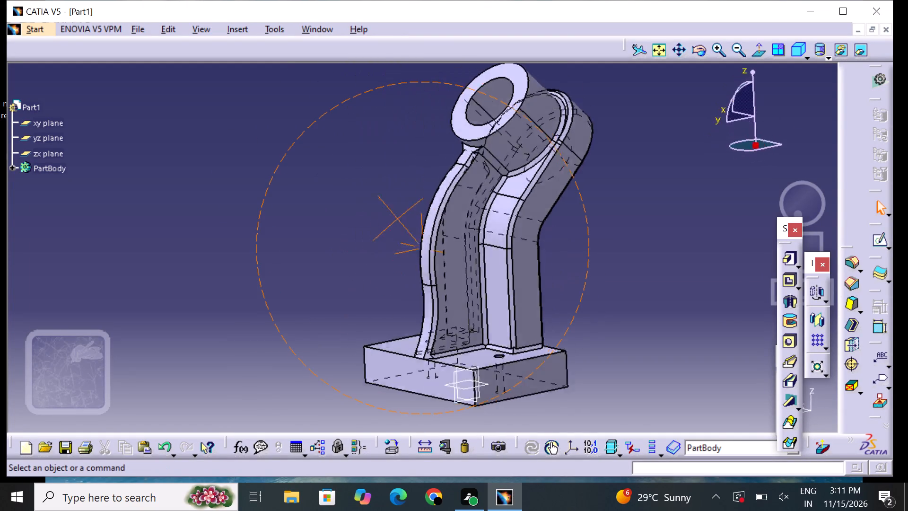
pyautogui.moveTo(410, 209); pyautogui.dragTo(503, 255, button='middle')
pyautogui.moveTo(410, 209); pyautogui.dragTo(502, 255, button='right')
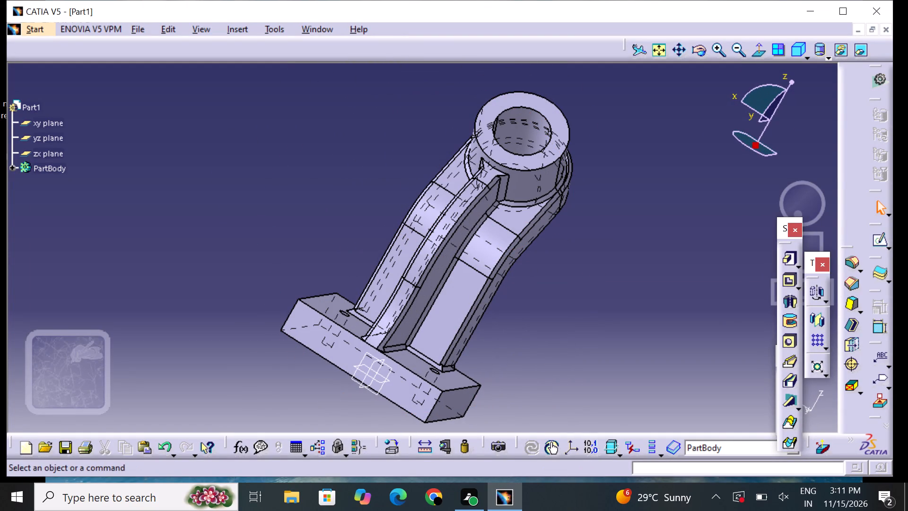
# Set the display mode to Shading with Edges, without hidden edges.
pyautogui.click(829, 58)
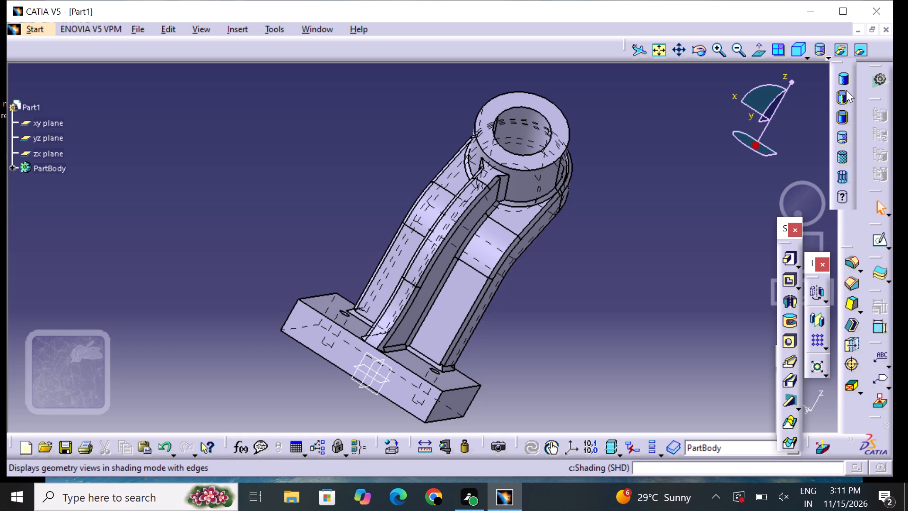
pyautogui.click(846, 98)
pyautogui.click(695, 260)
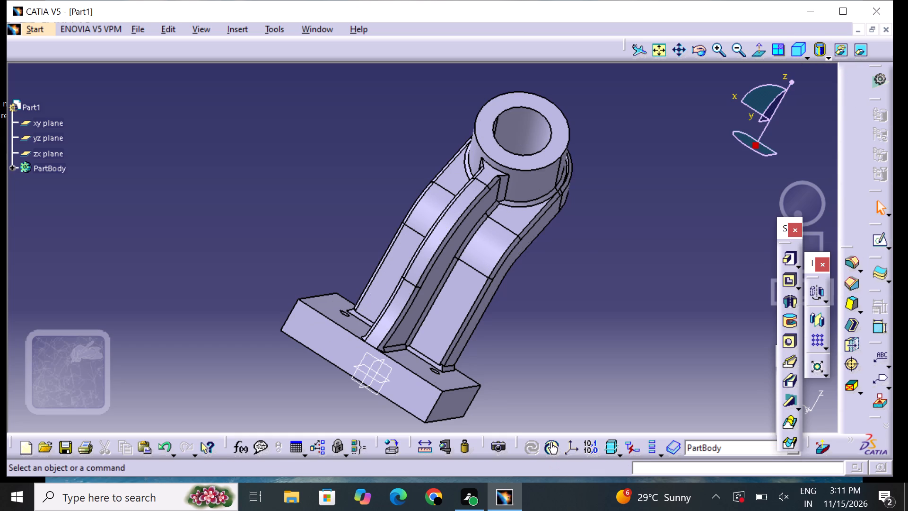
# Set the fill colour of the arm's curved bend face on the negative-X side of the rib to light red.
pyautogui.moveTo(608, 289); pyautogui.dragTo(610, 244, button='middle')
pyautogui.moveTo(608, 290); pyautogui.dragTo(610, 244, button='right')
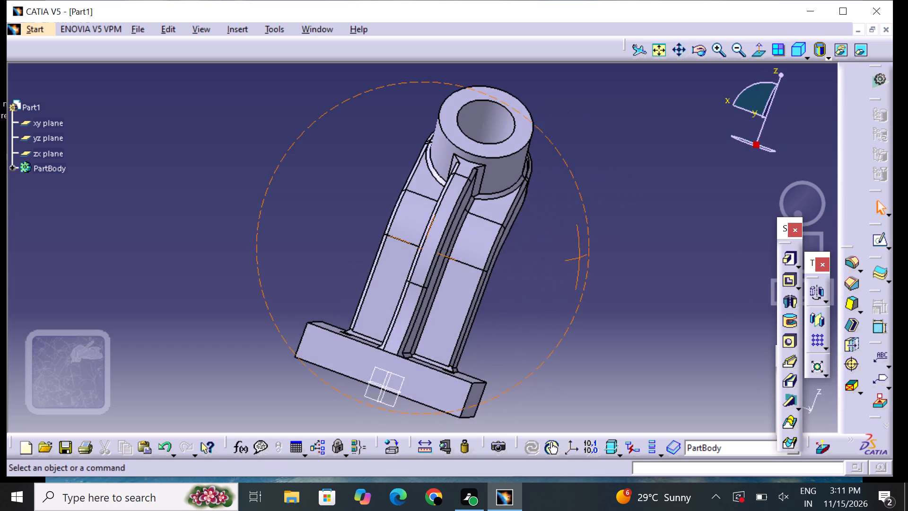
pyautogui.moveTo(610, 244); pyautogui.dragTo(613, 238, button='middle')
pyautogui.moveTo(610, 244); pyautogui.dragTo(613, 238, button='right')
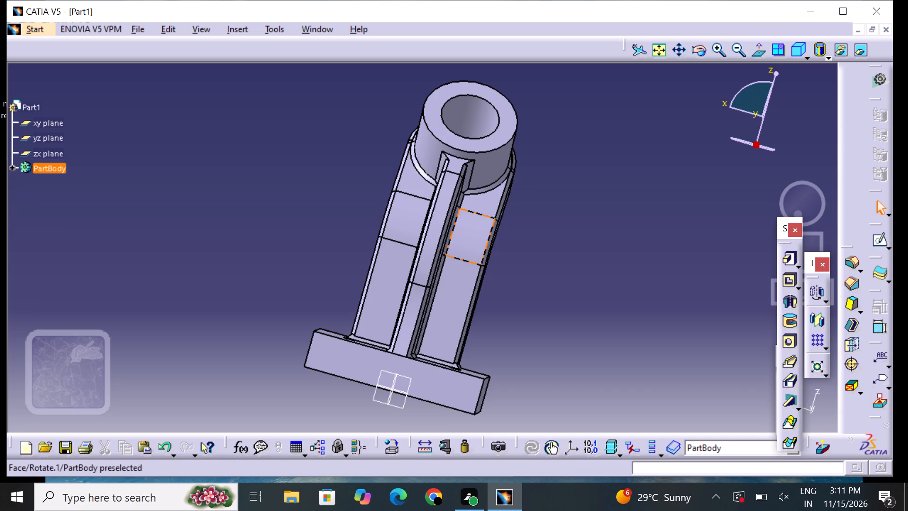
pyautogui.click(467, 240)
pyautogui.rightClick(468, 240)
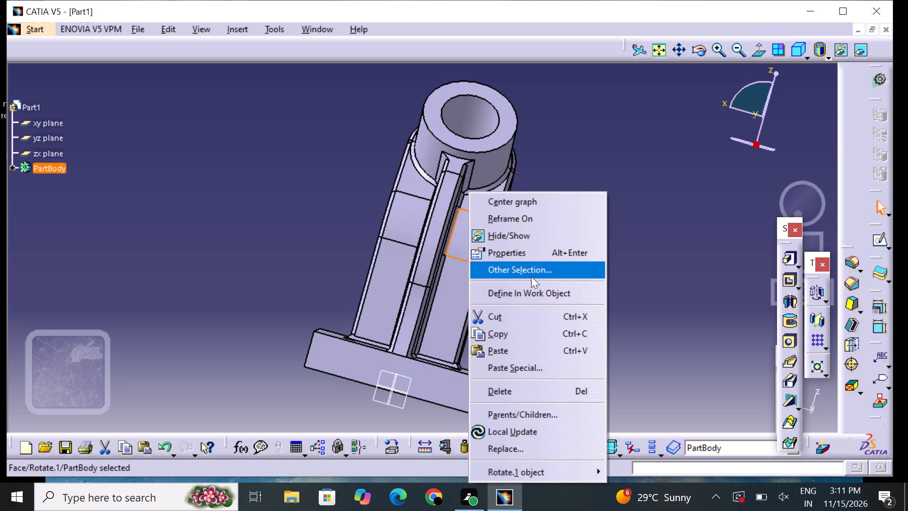
pyautogui.click(532, 256)
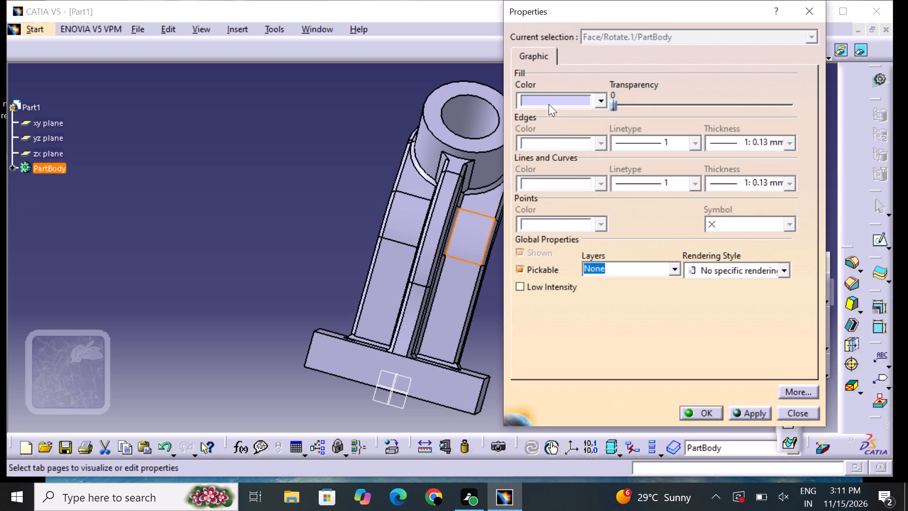
pyautogui.click(549, 104)
pyautogui.click(571, 182)
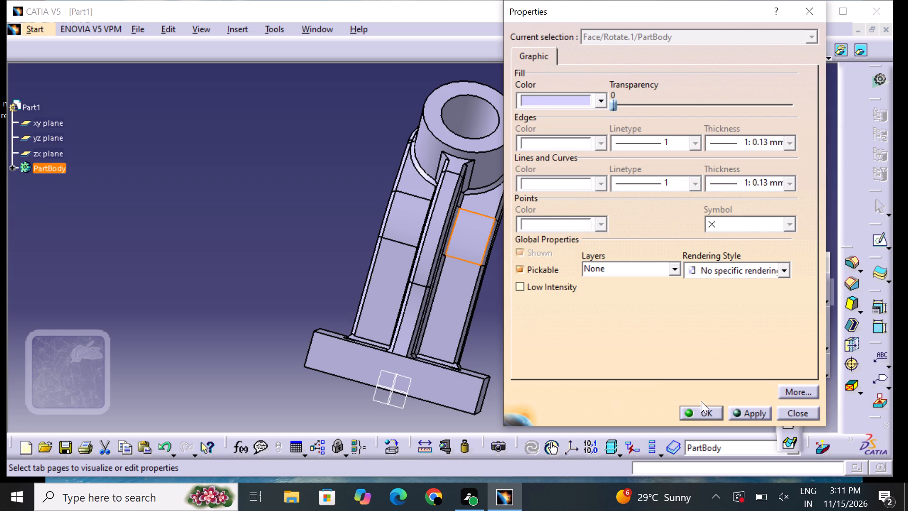
pyautogui.click(707, 415)
pyautogui.click(588, 355)
# Set the fill colour of the upper arm face just below the boss, on the rib's negative-X side, to light red.
pyautogui.click(486, 203)
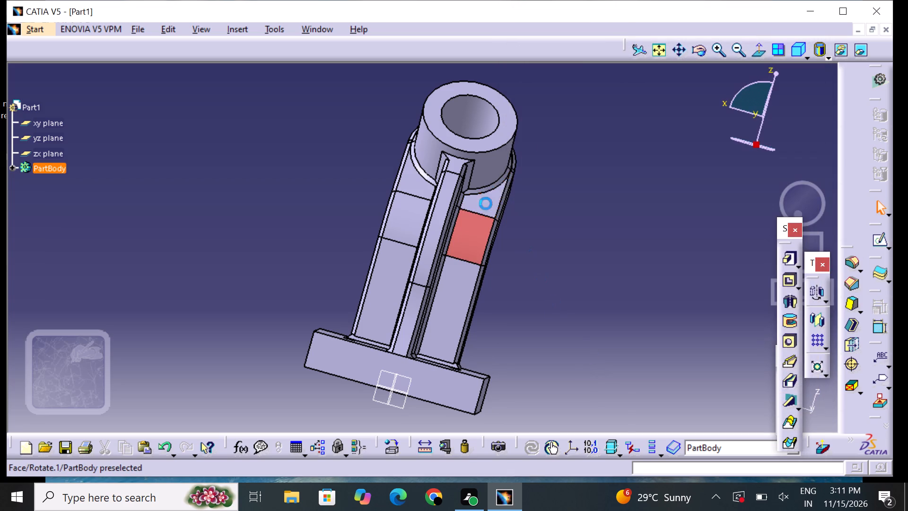
pyautogui.rightClick(486, 203)
pyautogui.click(526, 247)
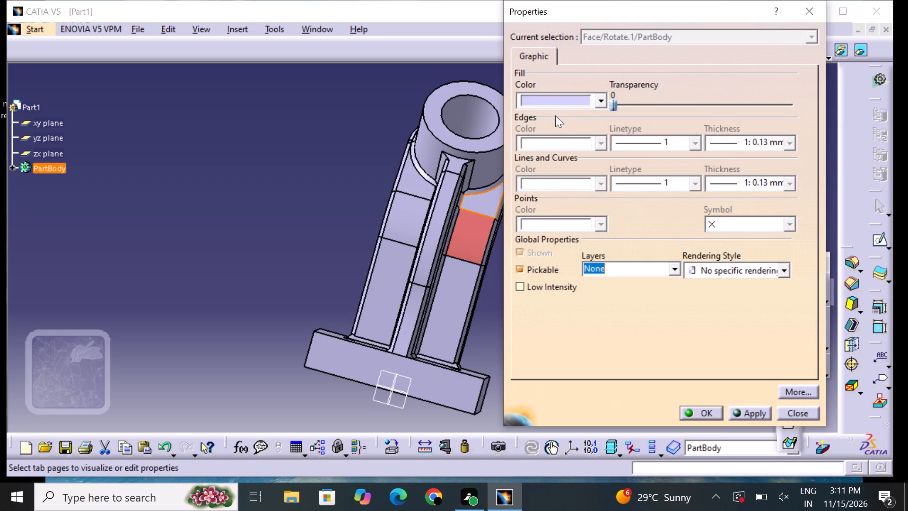
pyautogui.click(539, 91)
pyautogui.click(539, 102)
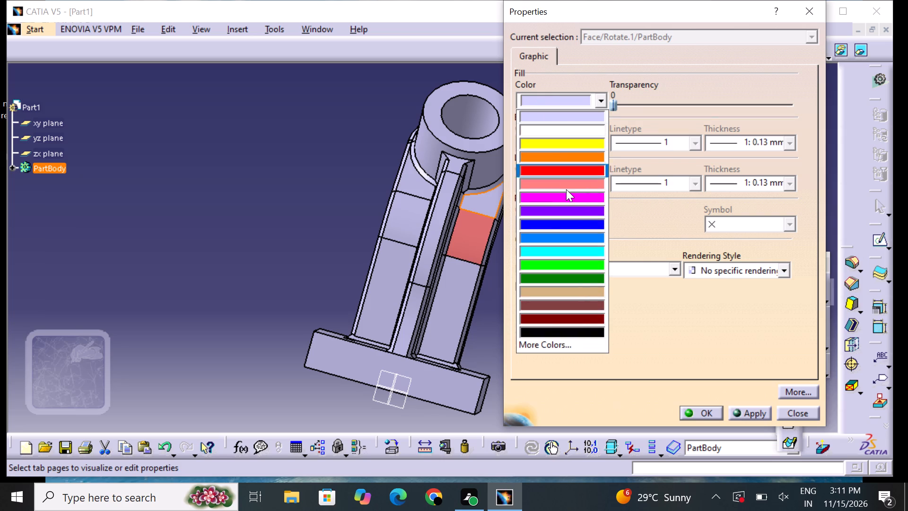
pyautogui.click(573, 186)
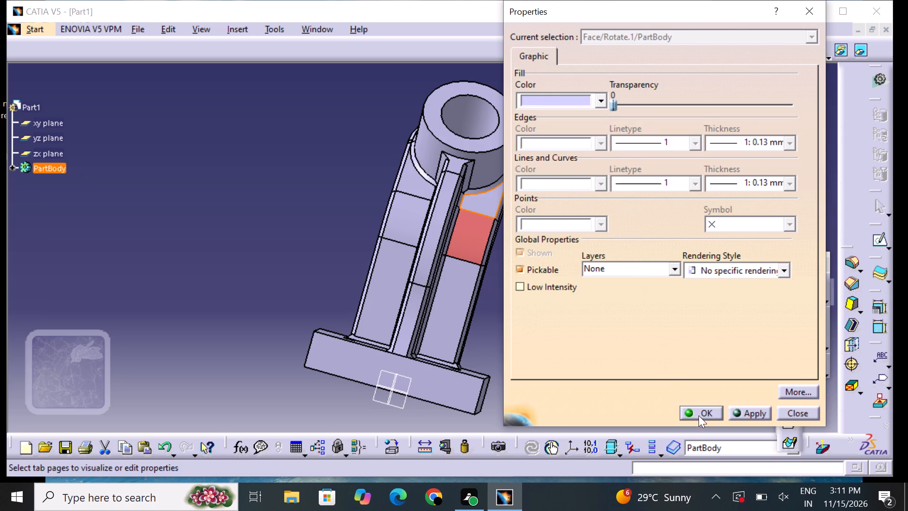
pyautogui.click(699, 414)
pyautogui.click(620, 379)
# Set the fill colour of the upper arm face below the boss, on the rib's positive-X side, to light red.
pyautogui.click(419, 187)
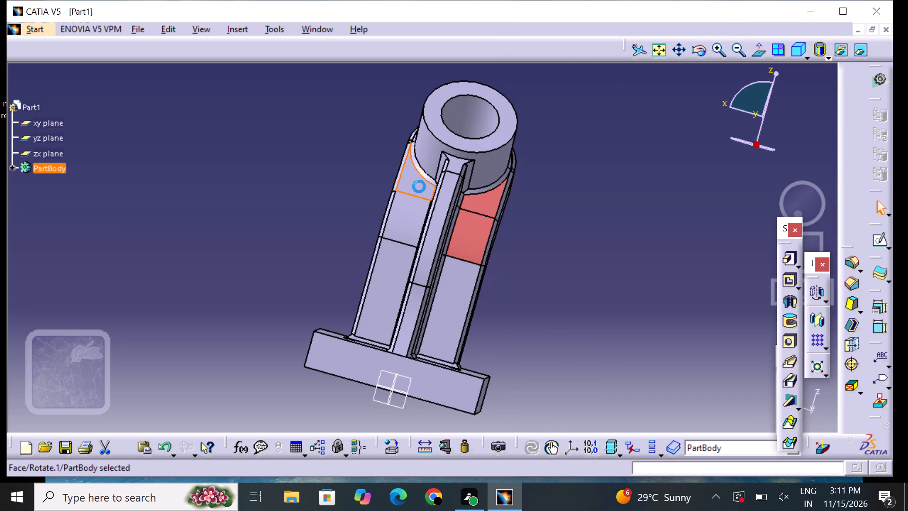
pyautogui.rightClick(419, 186)
pyautogui.click(477, 249)
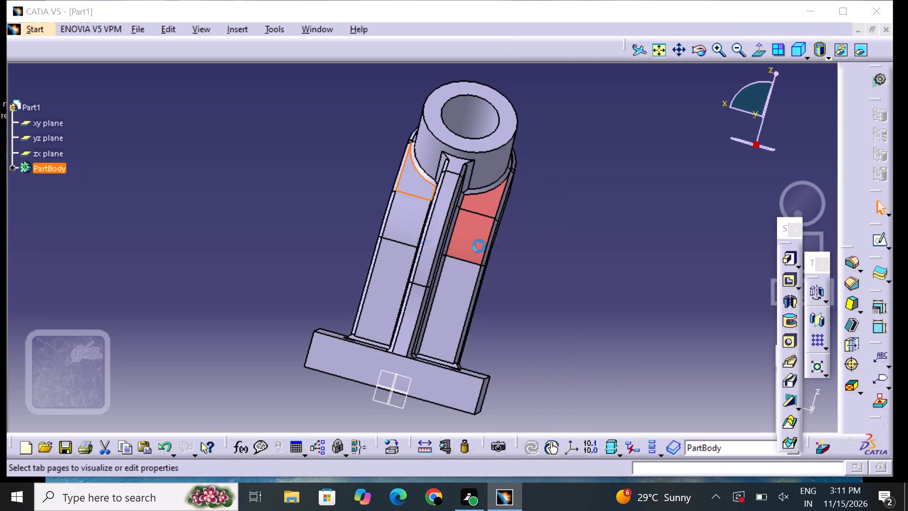
pyautogui.click(562, 105)
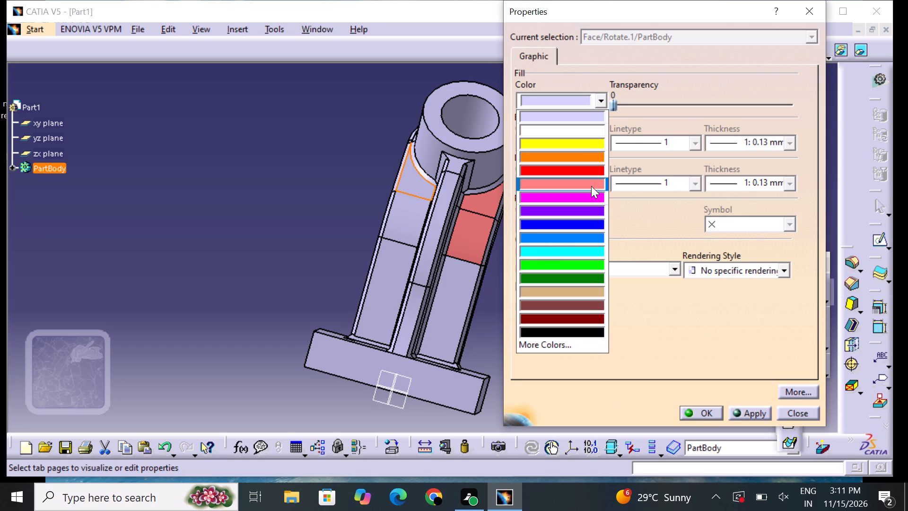
pyautogui.click(591, 186)
pyautogui.click(709, 414)
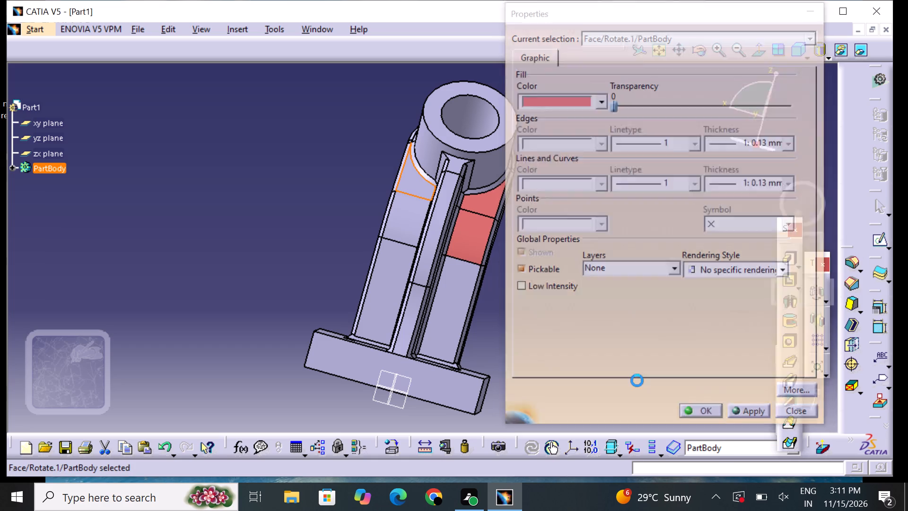
pyautogui.click(605, 368)
# Set the fill colour of the arm's curved bend face on the rib's positive-X side to light red.
pyautogui.click(407, 217)
pyautogui.rightClick(407, 217)
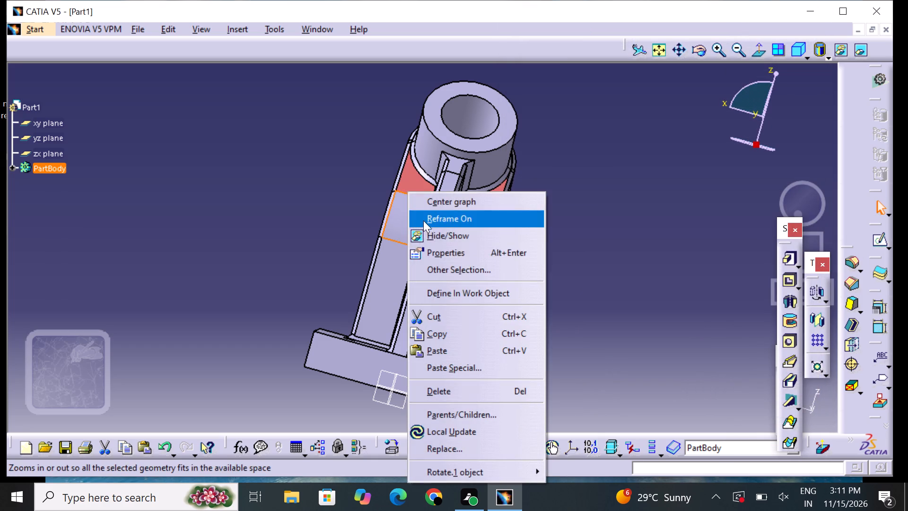
pyautogui.click(458, 253)
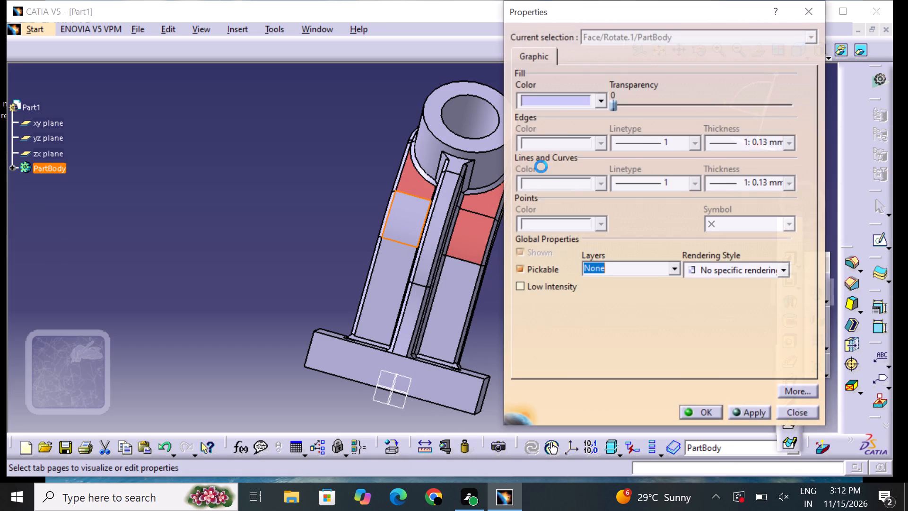
pyautogui.click(557, 98)
pyautogui.click(568, 177)
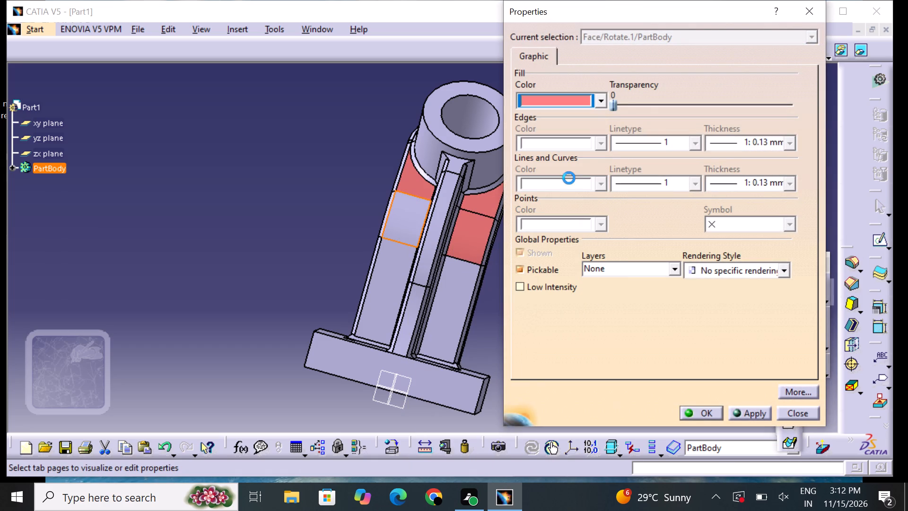
pyautogui.click(699, 408)
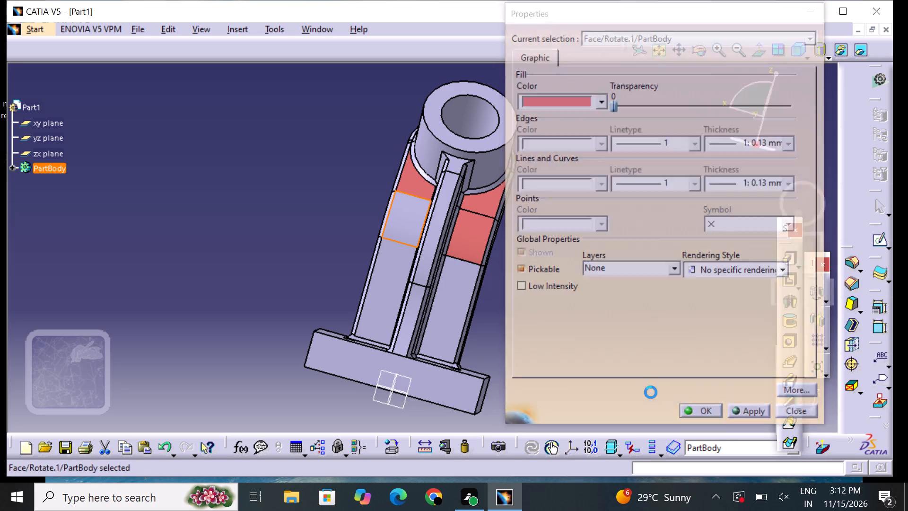
pyautogui.moveTo(631, 383); pyautogui.dragTo(631, 378)
# Set the fill colour of the lower straight arm face on the rib's negative-X side to light red.
pyautogui.click(460, 300)
pyautogui.rightClick(460, 300)
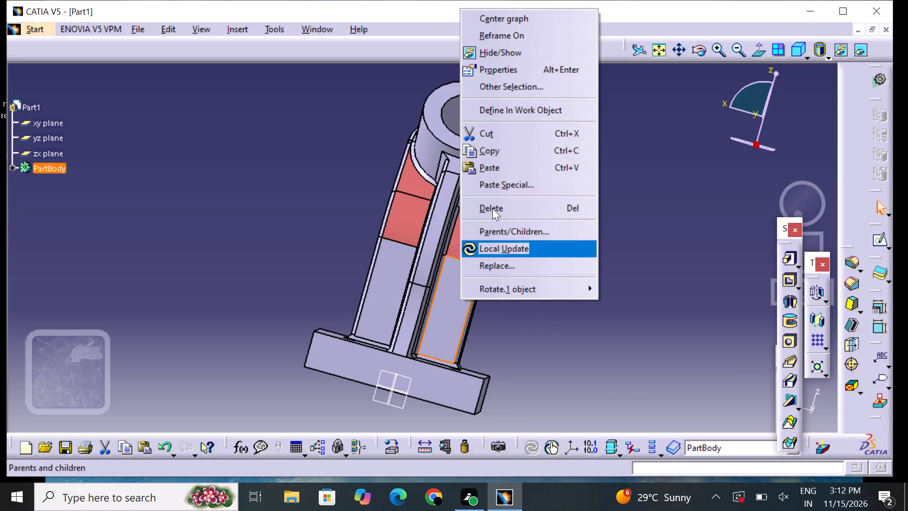
pyautogui.click(502, 69)
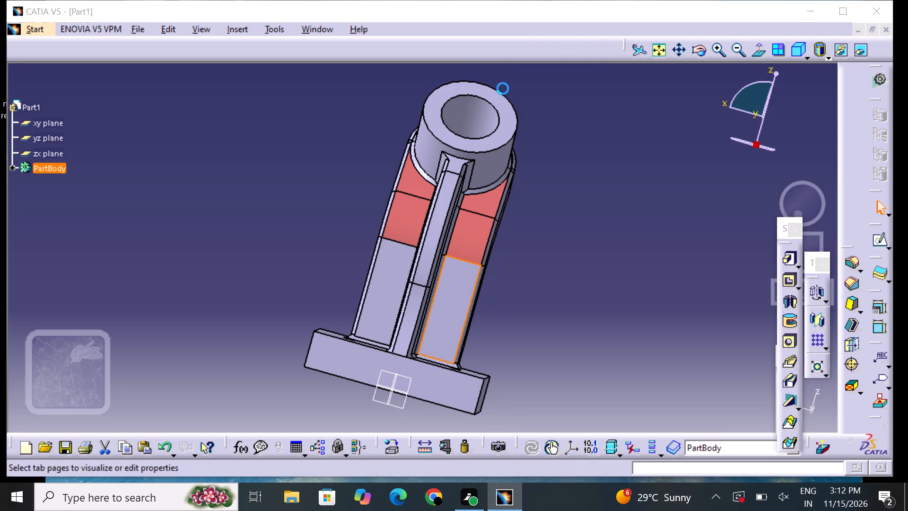
pyautogui.click(553, 95)
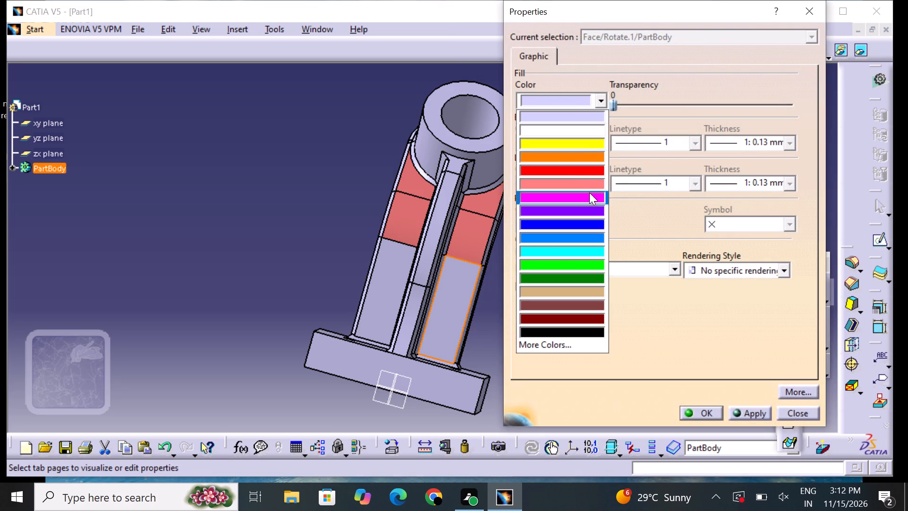
pyautogui.click(580, 185)
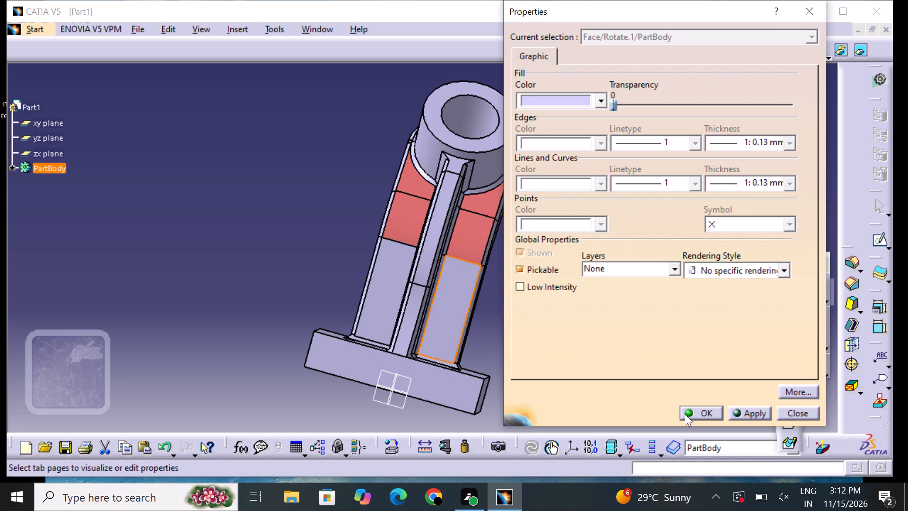
pyautogui.click(699, 412)
pyautogui.click(599, 367)
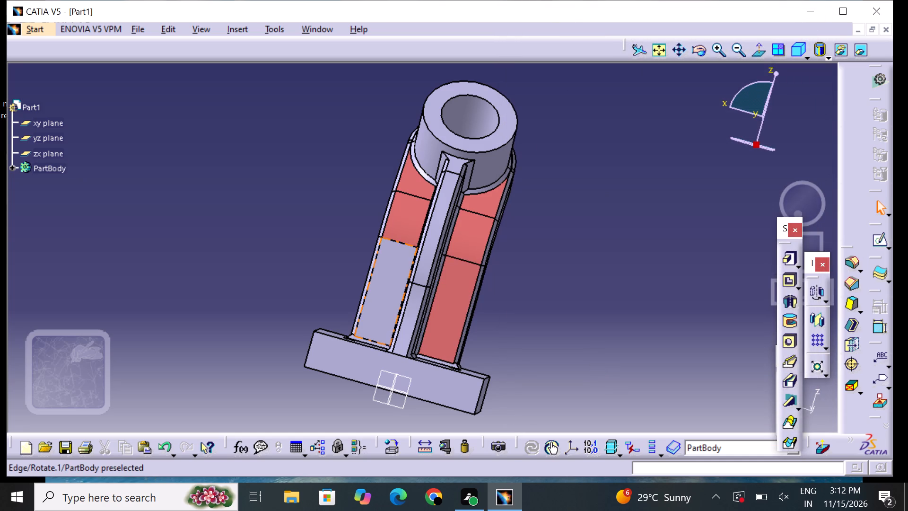
# Set the fill colour of the lower straight arm face on the rib's positive-X side to light red.
pyautogui.click(383, 282)
pyautogui.rightClick(384, 282)
pyautogui.click(433, 254)
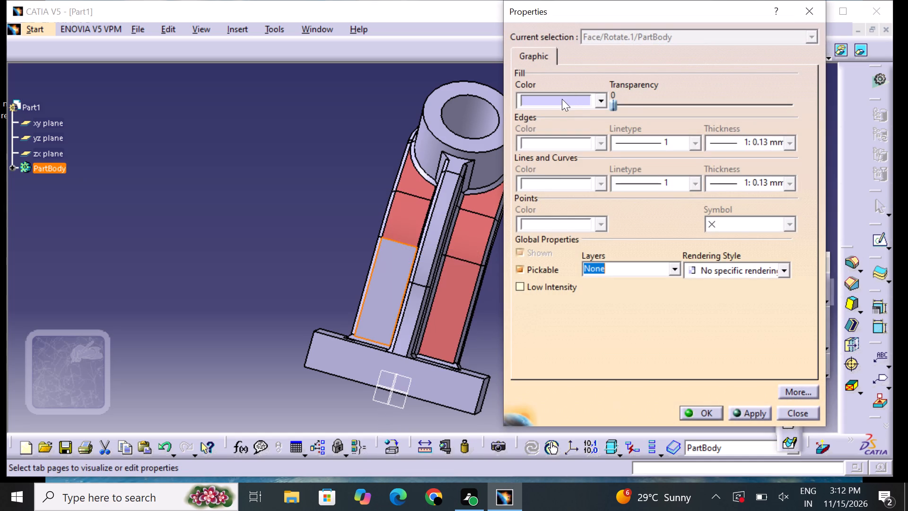
pyautogui.click(562, 99)
pyautogui.click(583, 183)
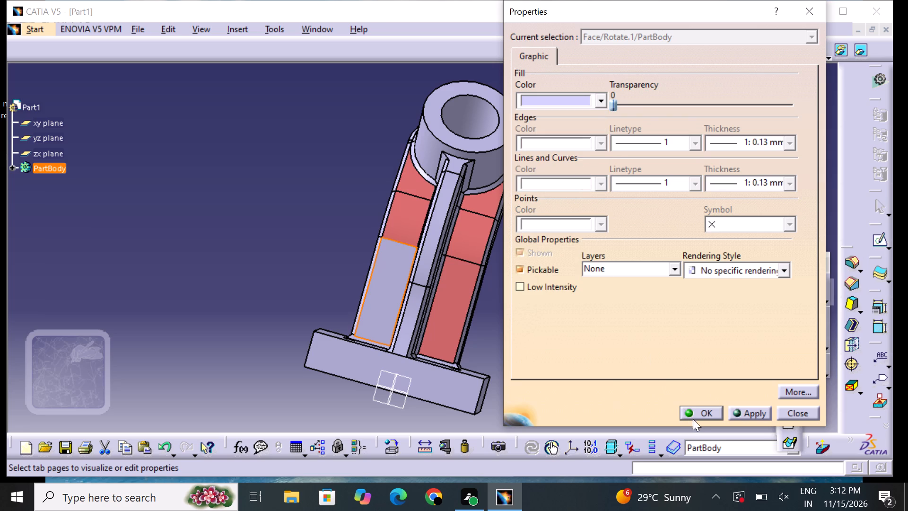
pyautogui.click(697, 415)
pyautogui.click(604, 388)
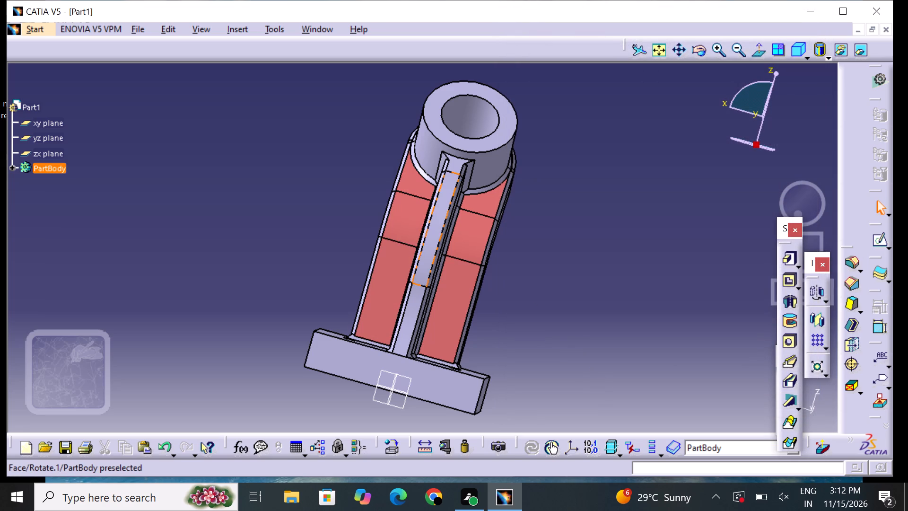
# Set the fill colour of the long upper section of the stiffener rib's front face to light red.
pyautogui.click(439, 205)
pyautogui.rightClick(439, 205)
pyautogui.click(483, 256)
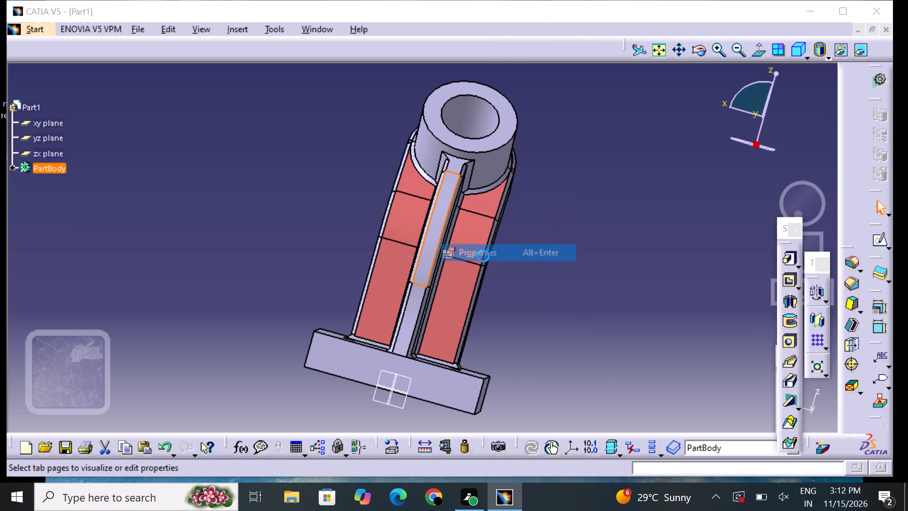
pyautogui.click(556, 101)
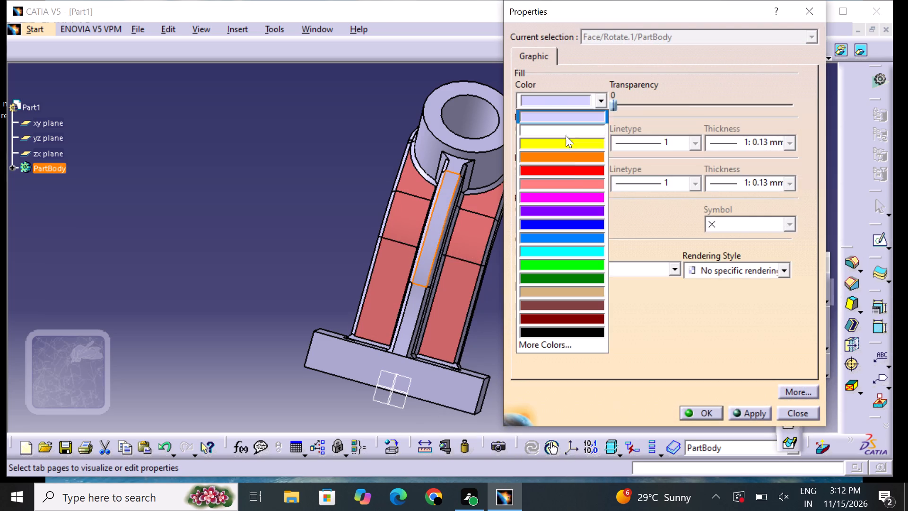
pyautogui.moveTo(575, 181); pyautogui.dragTo(575, 185)
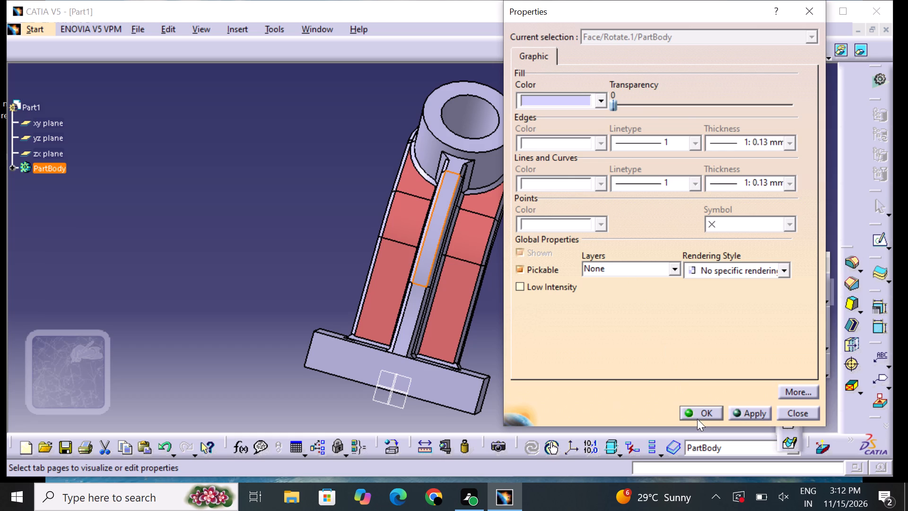
pyautogui.click(698, 416)
pyautogui.click(591, 382)
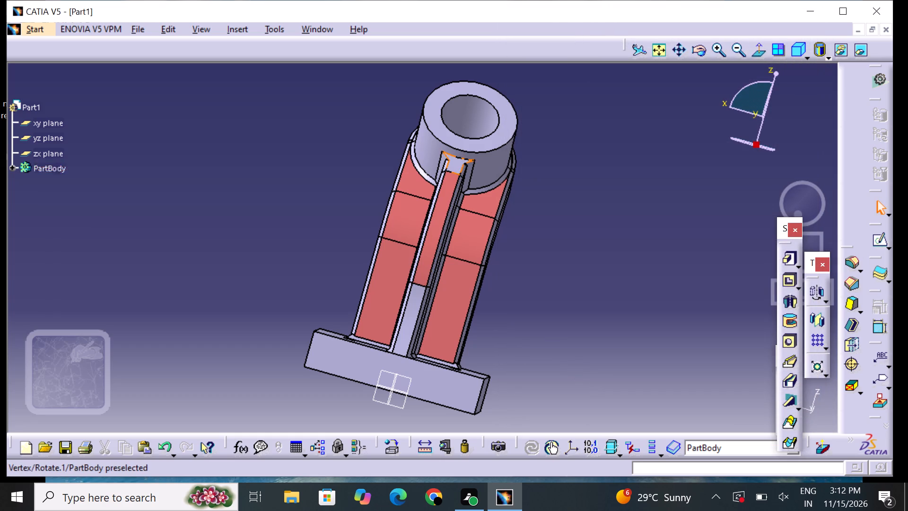
# Set the fill colour of the small top section of the rib's front face, next to the boss, to light red.
pyautogui.click(455, 164)
pyautogui.rightClick(455, 164)
pyautogui.click(499, 223)
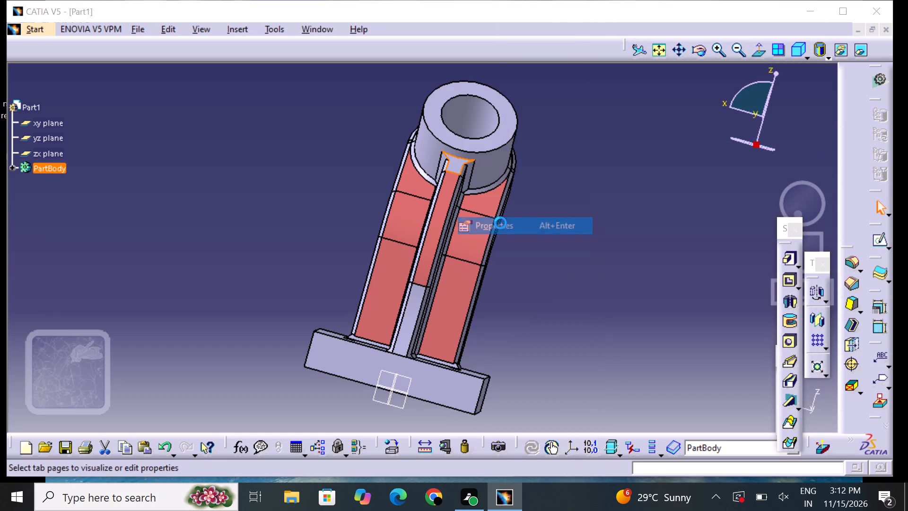
pyautogui.click(565, 101)
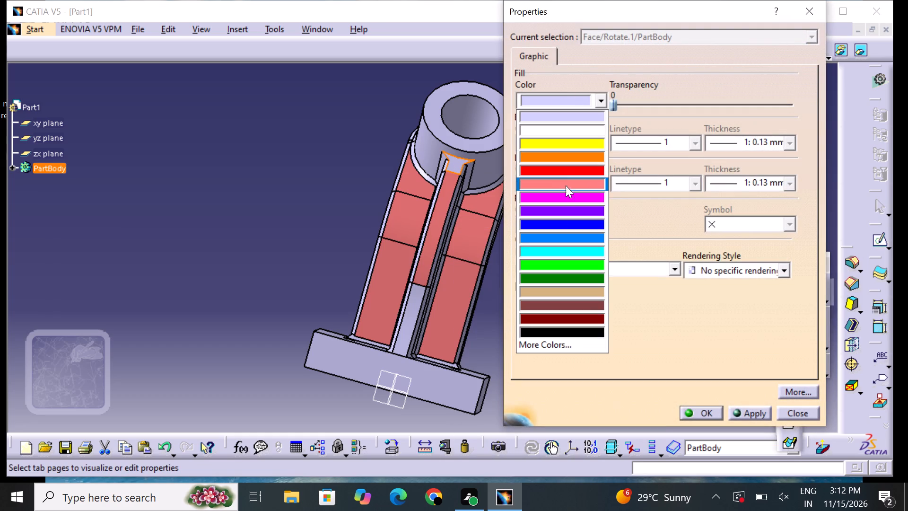
pyautogui.click(566, 187)
pyautogui.click(711, 412)
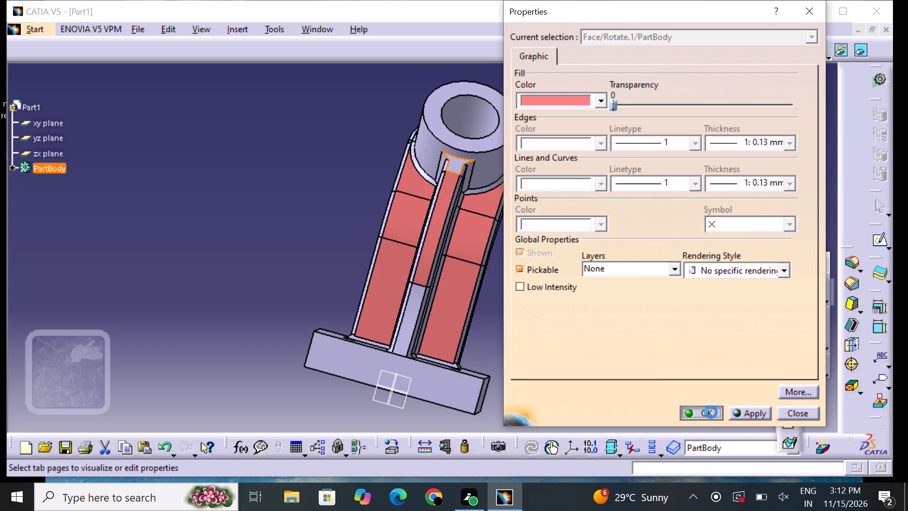
pyautogui.click(636, 365)
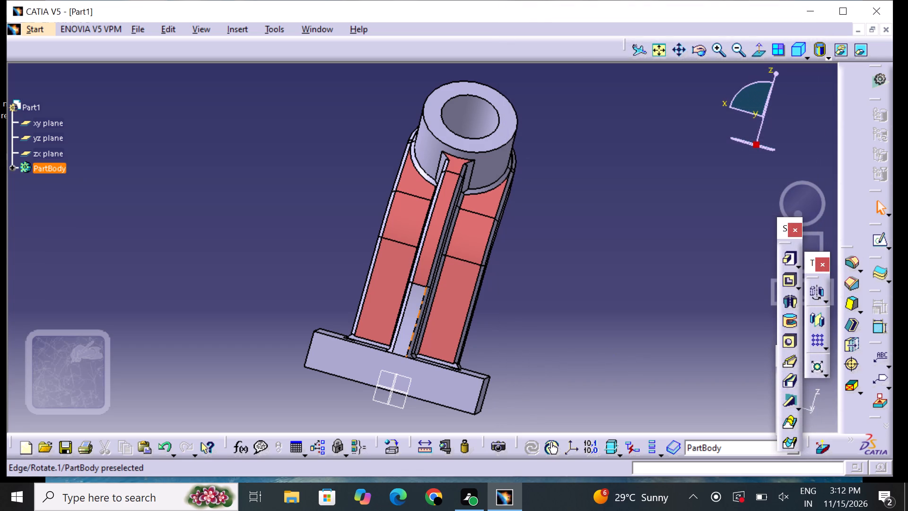
# Set the fill colour of the lower section of the rib's front face, next to the base, to light red.
pyautogui.click(412, 314)
pyautogui.rightClick(411, 313)
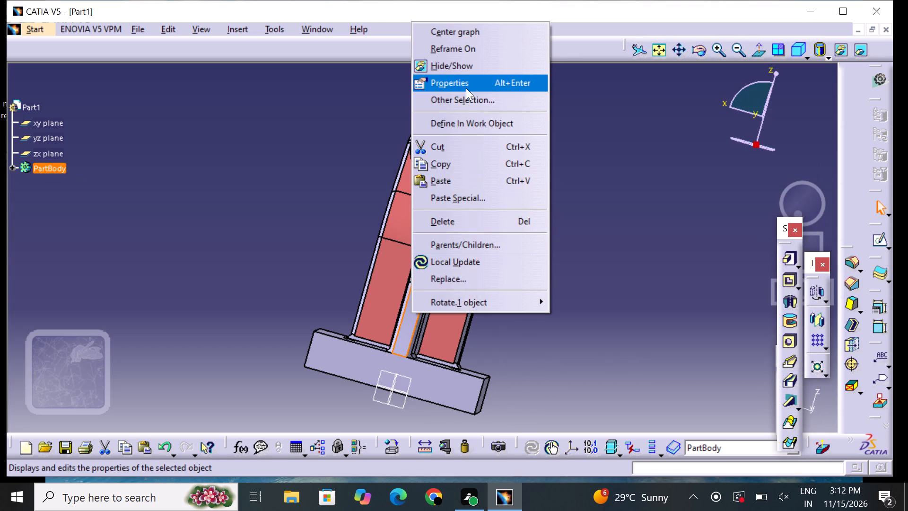
pyautogui.click(466, 88)
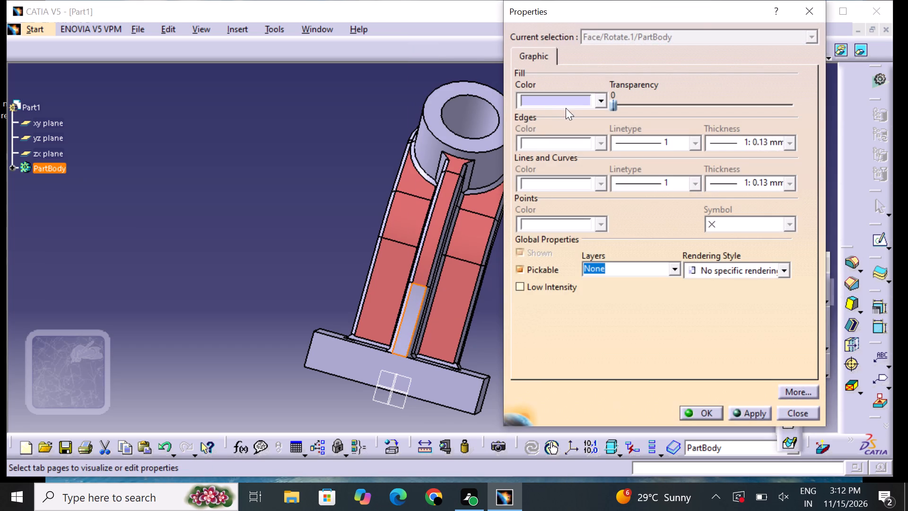
pyautogui.click(566, 102)
pyautogui.click(580, 178)
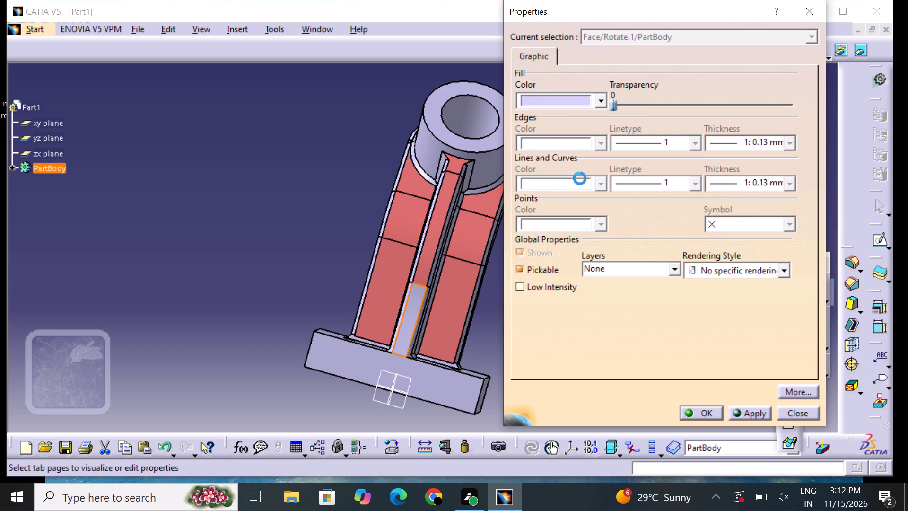
pyautogui.click(698, 412)
pyautogui.click(624, 352)
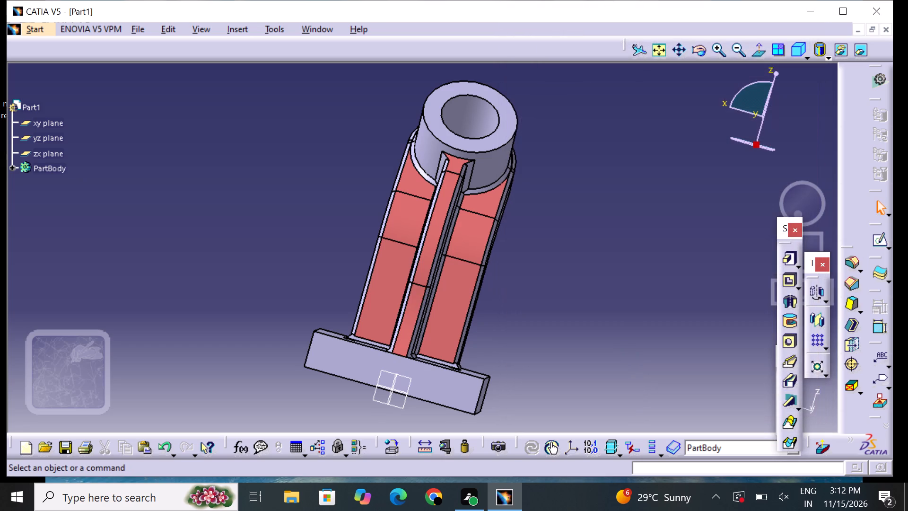
# Set the fill colour of the boss's ring-shaped end face around the bore to light red.
pyautogui.click(498, 140)
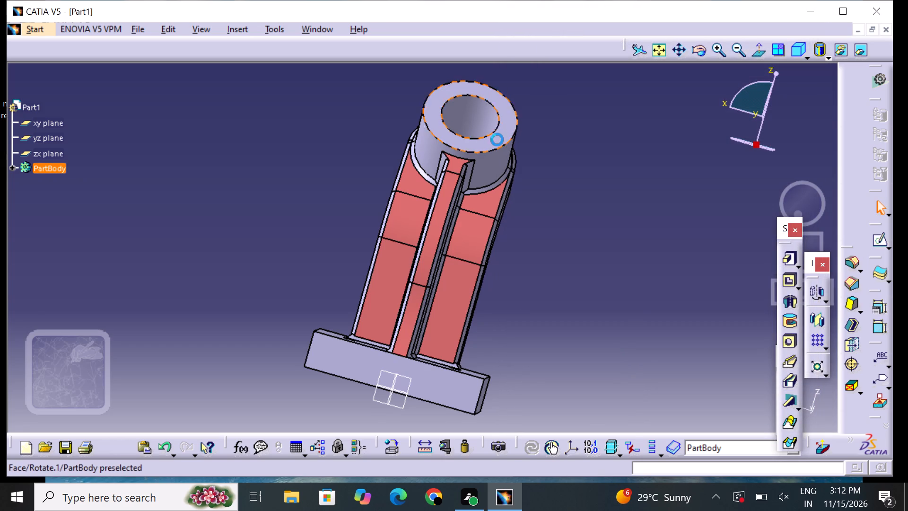
pyautogui.rightClick(497, 140)
pyautogui.click(560, 203)
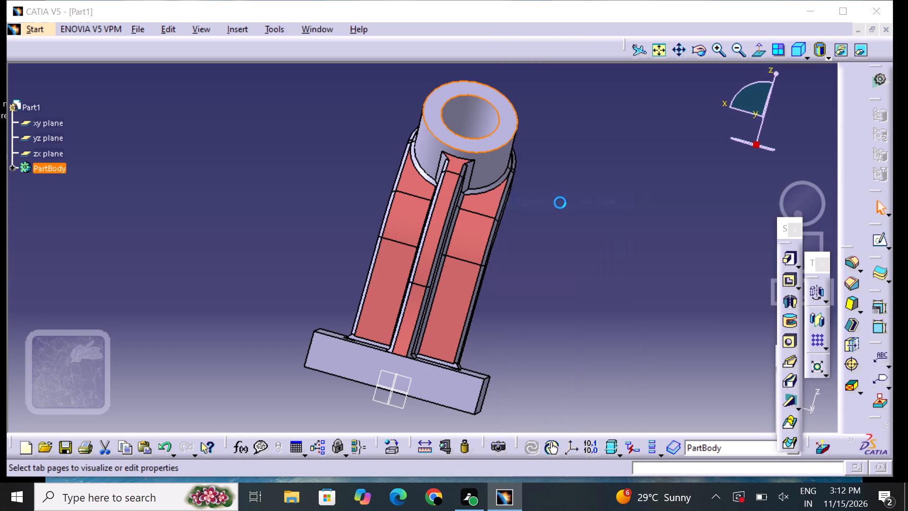
pyautogui.click(559, 100)
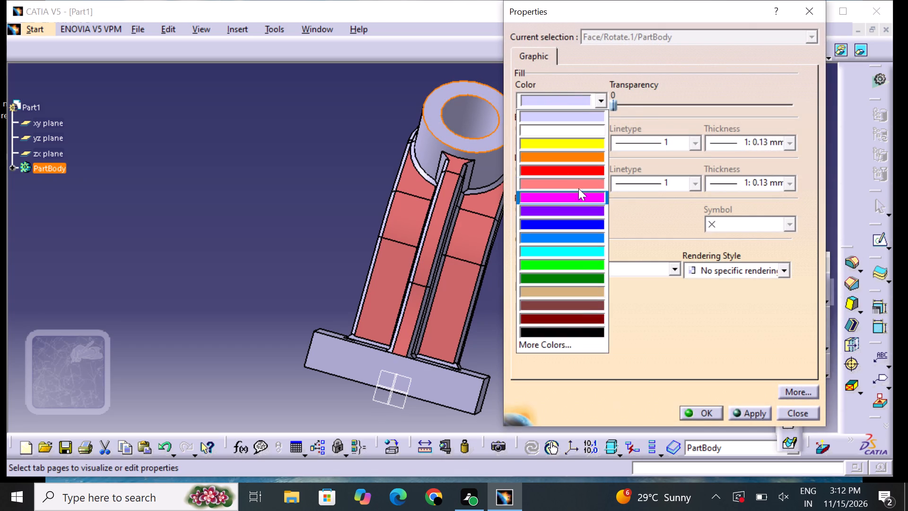
pyautogui.click(579, 185)
pyautogui.click(709, 409)
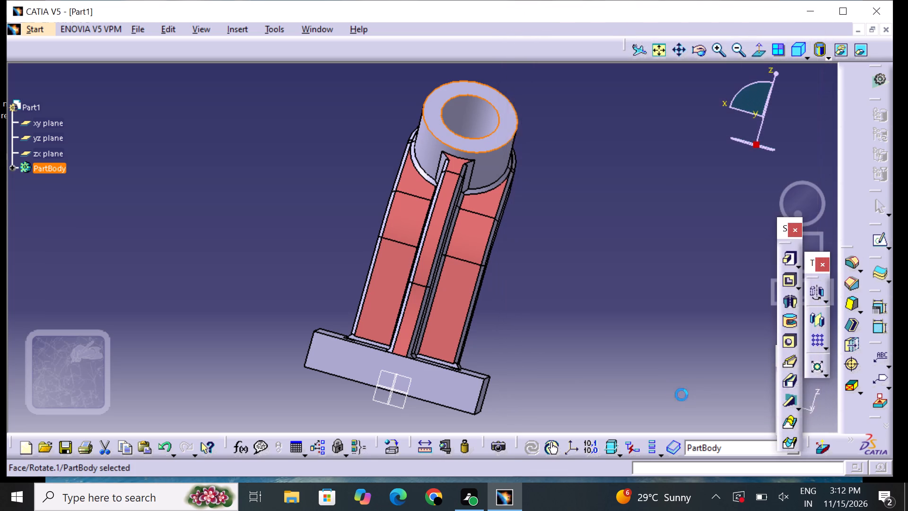
pyautogui.click(641, 365)
# Set the fill colour of the boss's outer cylindrical face to light red.
pyautogui.click(491, 165)
pyautogui.rightClick(491, 165)
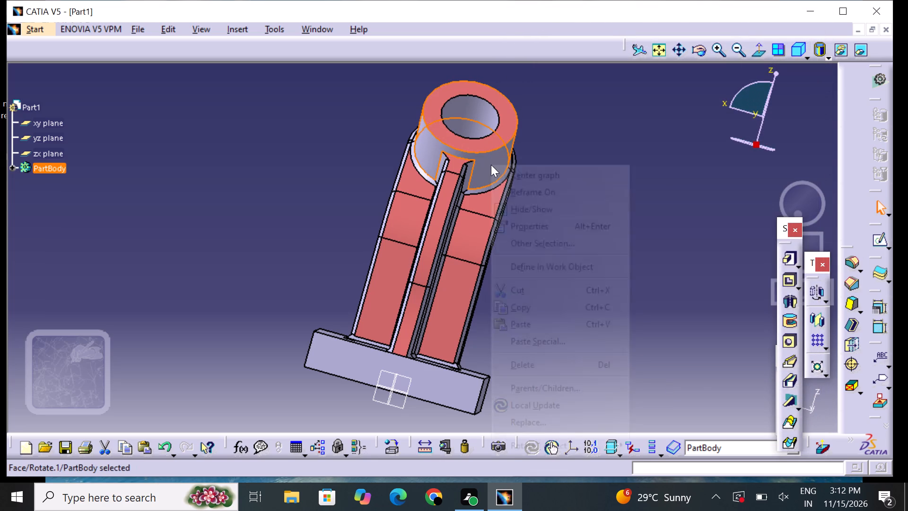
pyautogui.click(544, 228)
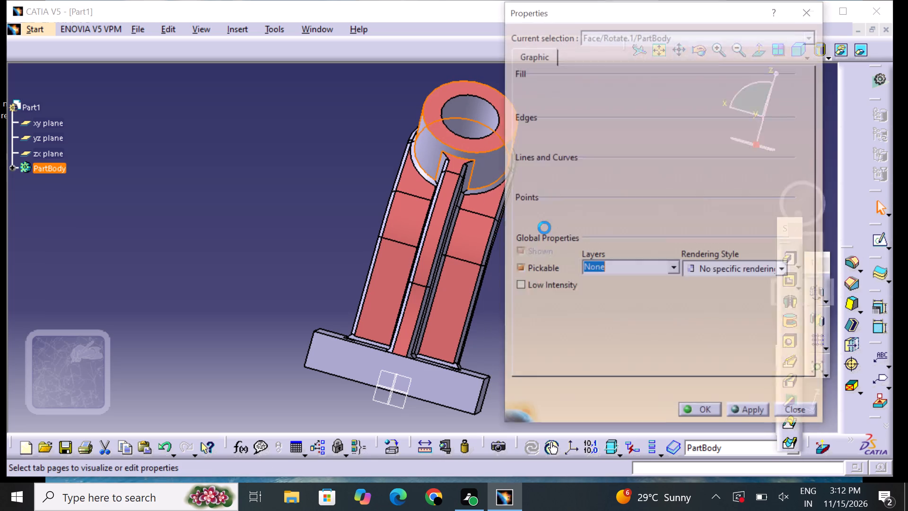
pyautogui.click(554, 99)
pyautogui.click(586, 186)
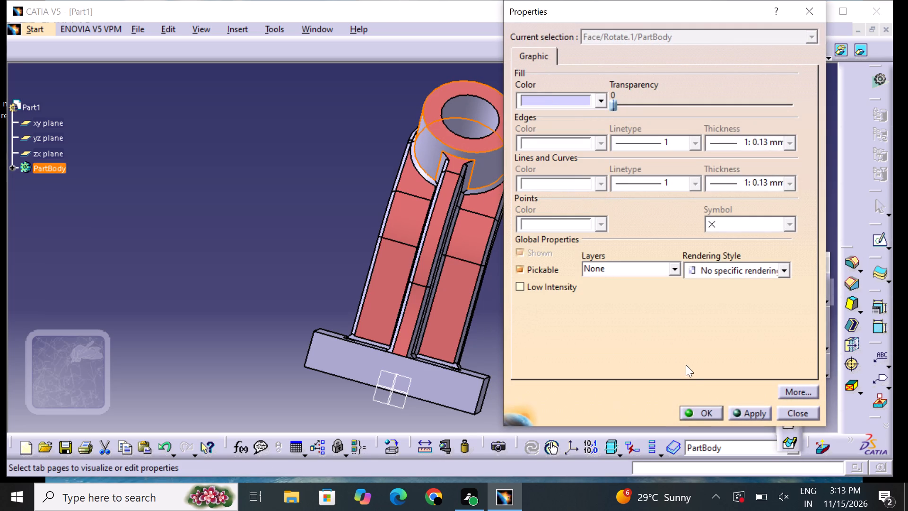
pyautogui.click(699, 414)
pyautogui.click(561, 360)
# Set the fill colour of the stiffener rib's large side face on the negative-X side to light red.
pyautogui.moveTo(566, 296); pyautogui.dragTo(561, 296, button='middle')
pyautogui.moveTo(566, 296); pyautogui.dragTo(561, 296, button='right')
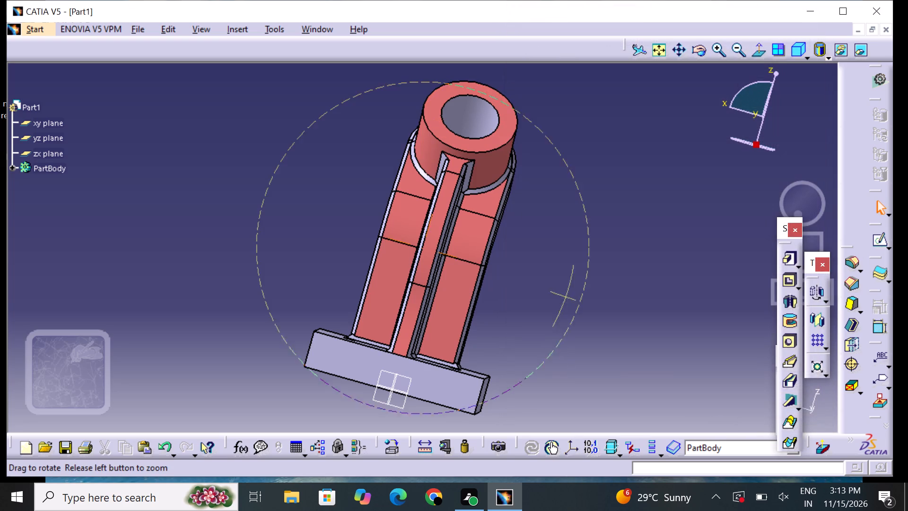
pyautogui.moveTo(561, 296); pyautogui.dragTo(466, 284, button='middle')
pyautogui.moveTo(561, 296); pyautogui.dragTo(464, 283, button='right')
pyautogui.click(464, 241)
pyautogui.rightClick(464, 241)
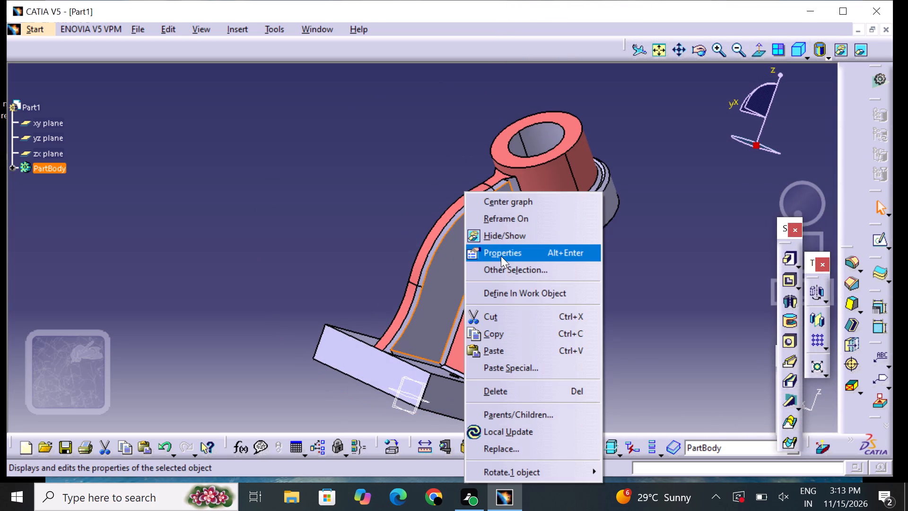
pyautogui.click(502, 256)
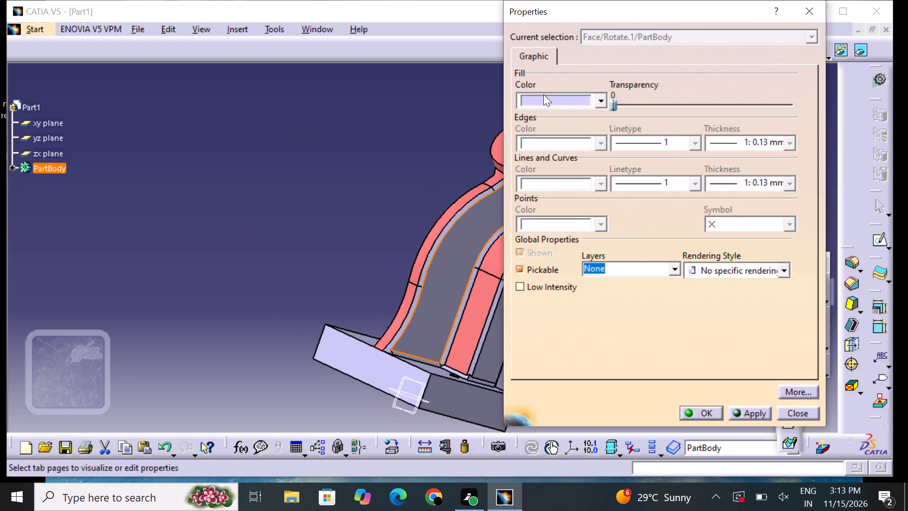
pyautogui.click(543, 94)
pyautogui.click(587, 185)
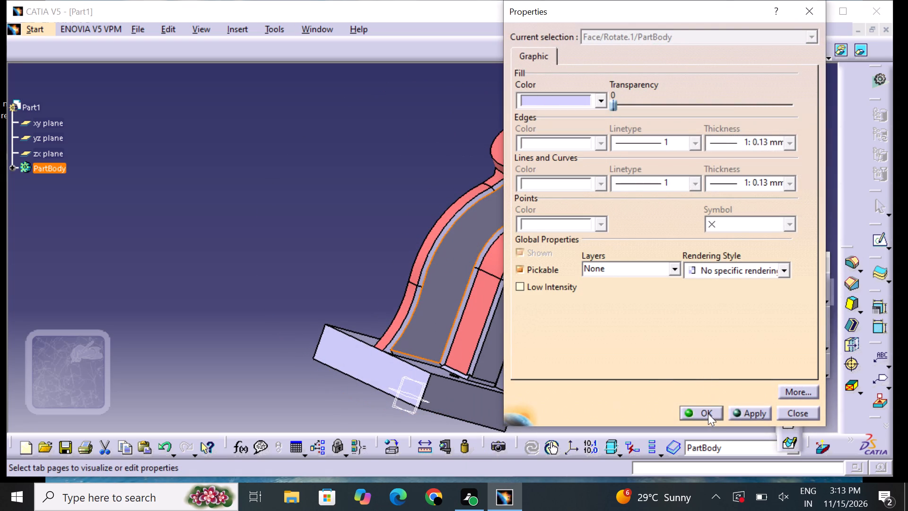
pyautogui.click(708, 414)
pyautogui.click(640, 382)
# Set the fill colour of the stiffener rib's large side face on the positive-X side to light red.
pyautogui.moveTo(372, 211); pyautogui.dragTo(411, 255, button='middle')
pyautogui.moveTo(372, 213); pyautogui.dragTo(411, 255, button='right')
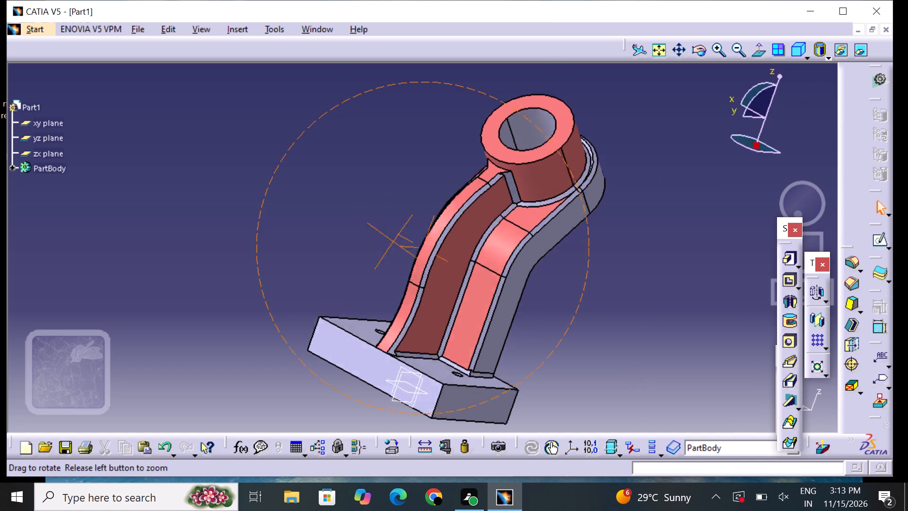
pyautogui.moveTo(411, 255); pyautogui.dragTo(614, 305, button='middle')
pyautogui.moveTo(411, 255); pyautogui.dragTo(615, 305, button='right')
pyautogui.click(396, 244)
pyautogui.rightClick(396, 244)
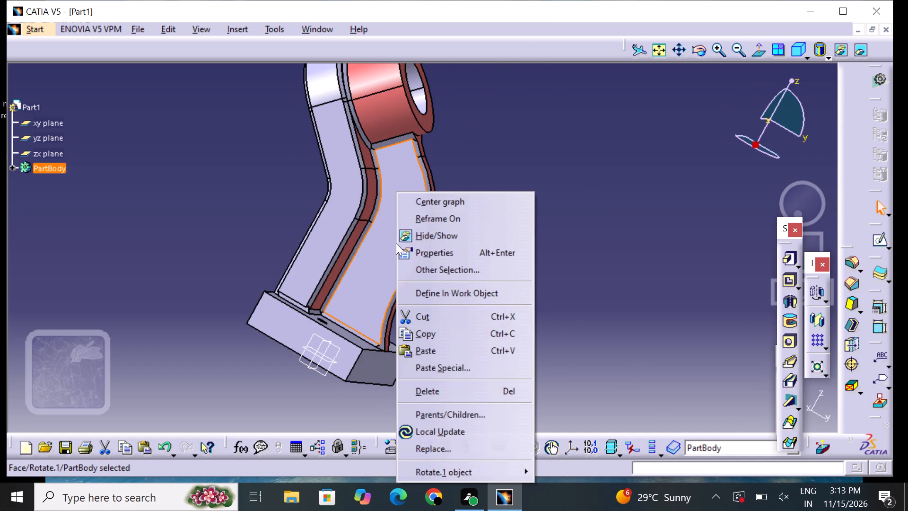
pyautogui.click(482, 248)
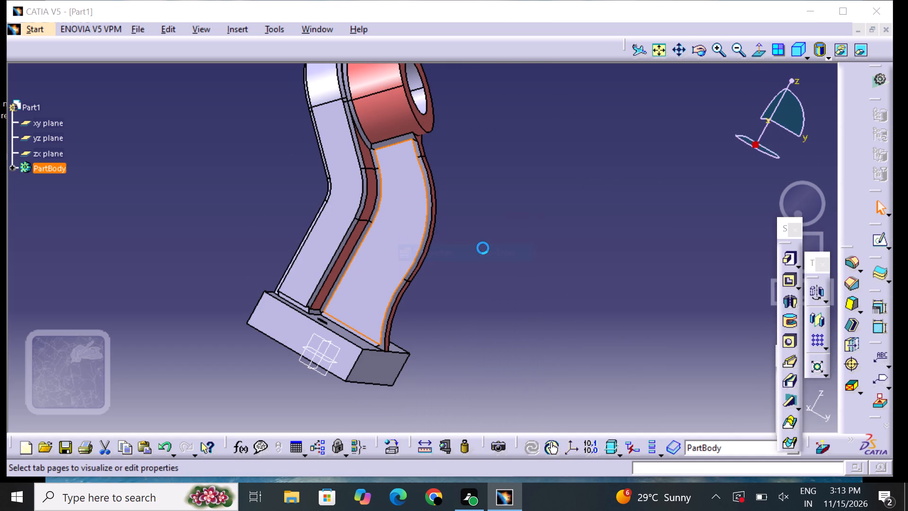
pyautogui.click(552, 99)
pyautogui.click(559, 188)
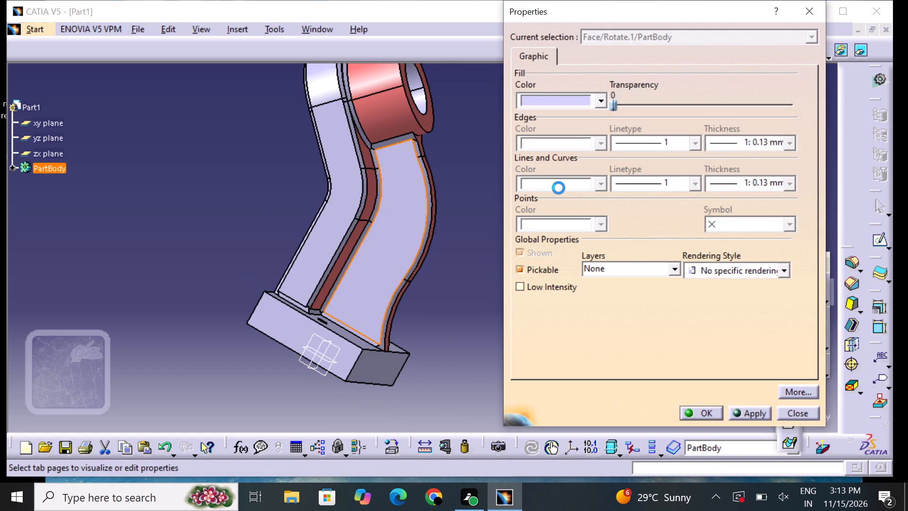
pyautogui.click(695, 409)
pyautogui.click(524, 368)
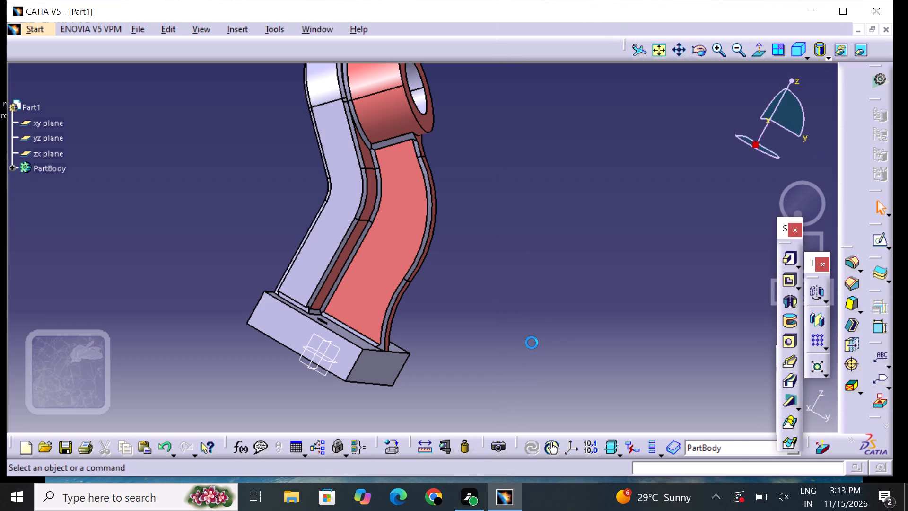
# Set the fill colour of the bent arm's outer side face on the negative-X side to light red.
pyautogui.moveTo(532, 342); pyautogui.dragTo(301, 230, button='middle')
pyautogui.moveTo(532, 342); pyautogui.dragTo(301, 230, button='right')
pyautogui.moveTo(585, 406); pyautogui.dragTo(496, 289, button='middle')
pyautogui.moveTo(583, 385); pyautogui.dragTo(496, 289, button='right')
pyautogui.click(497, 287)
pyautogui.rightClick(497, 287)
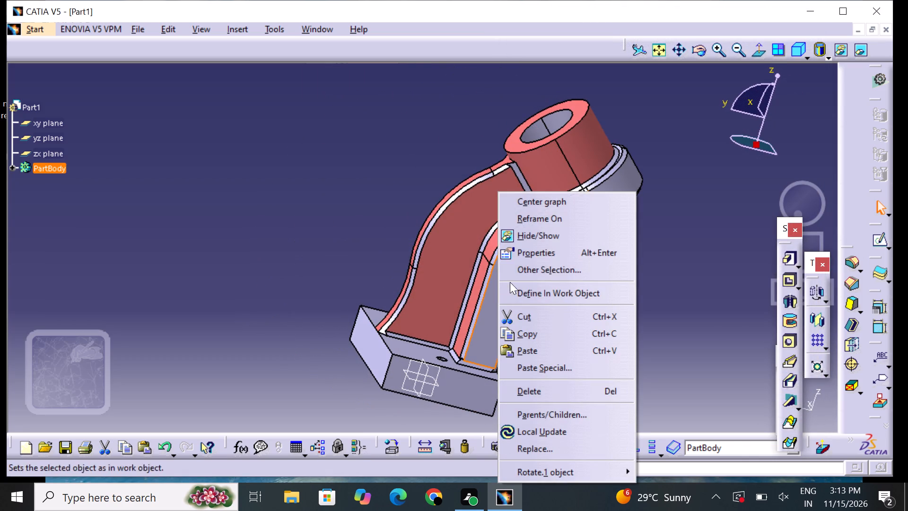
pyautogui.click(542, 255)
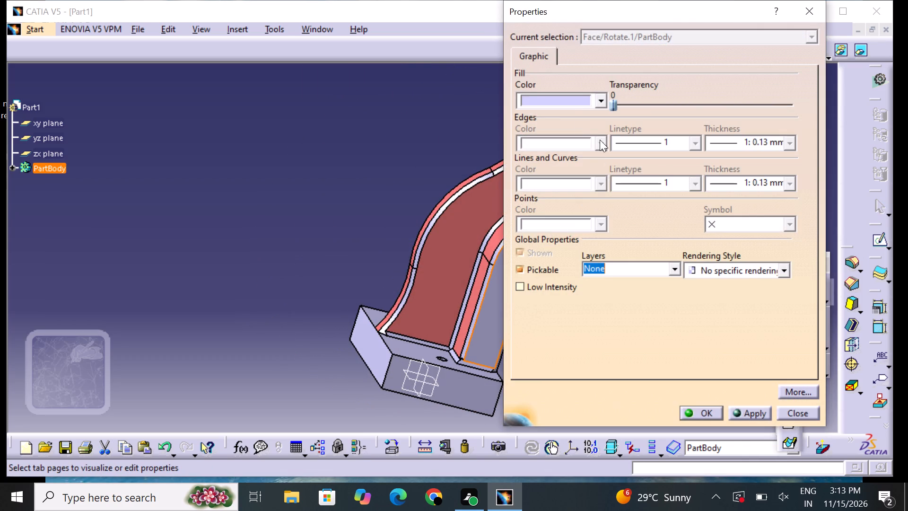
pyautogui.click(535, 98)
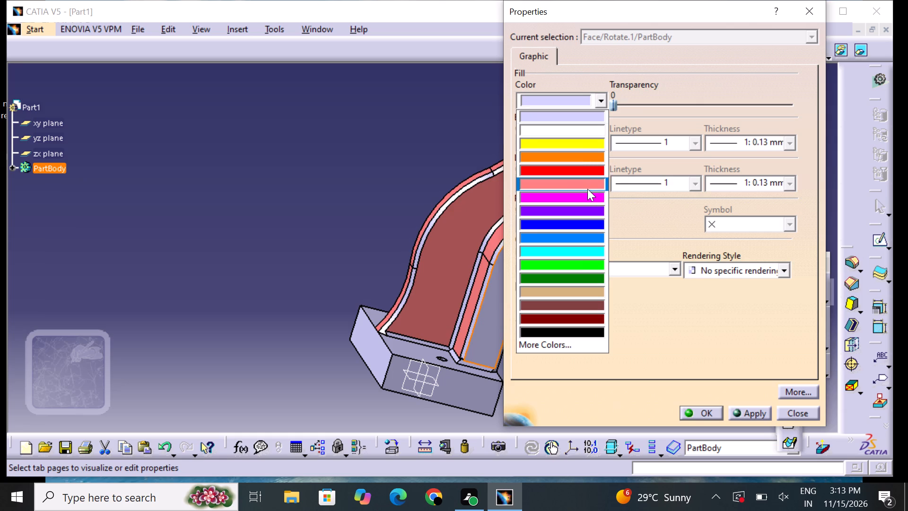
pyautogui.click(587, 187)
pyautogui.click(703, 414)
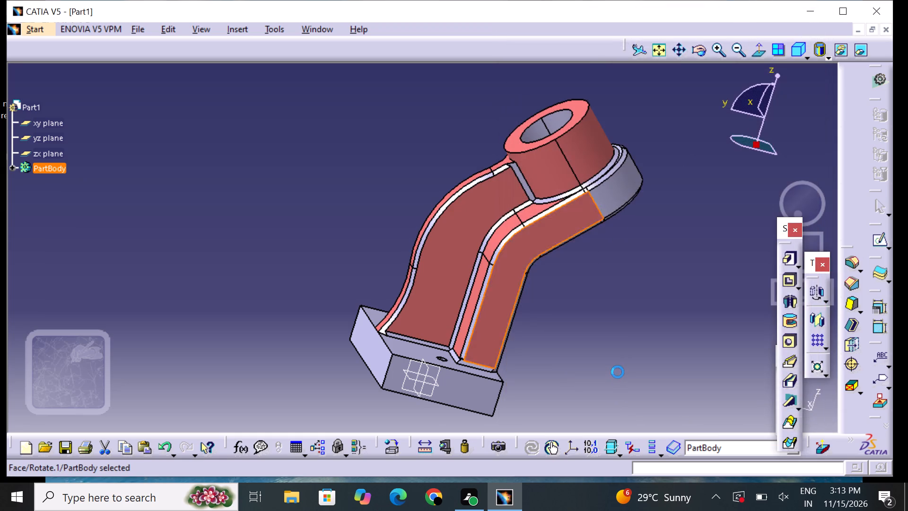
pyautogui.click(618, 372)
# Set the fill colour of the negative-X half of the arm's rounded end face below the boss to light red.
pyautogui.click(615, 188)
pyautogui.rightClick(615, 188)
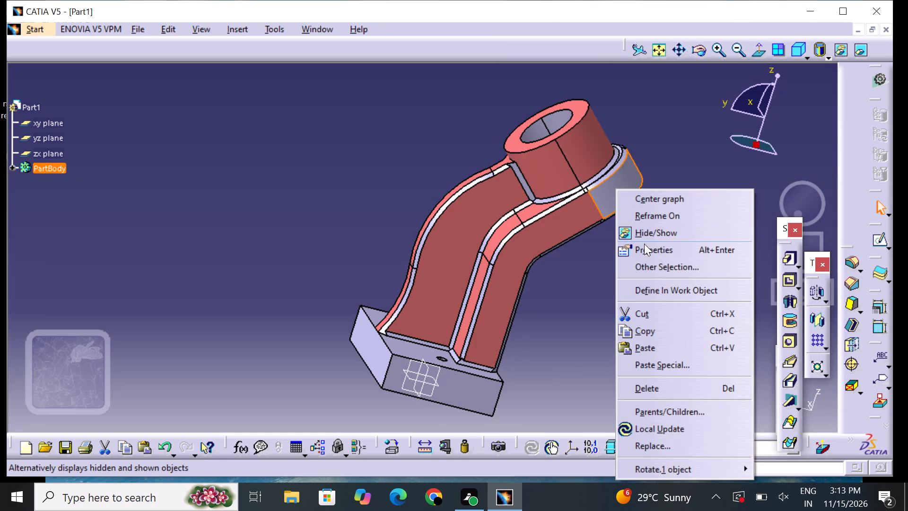
pyautogui.click(648, 247)
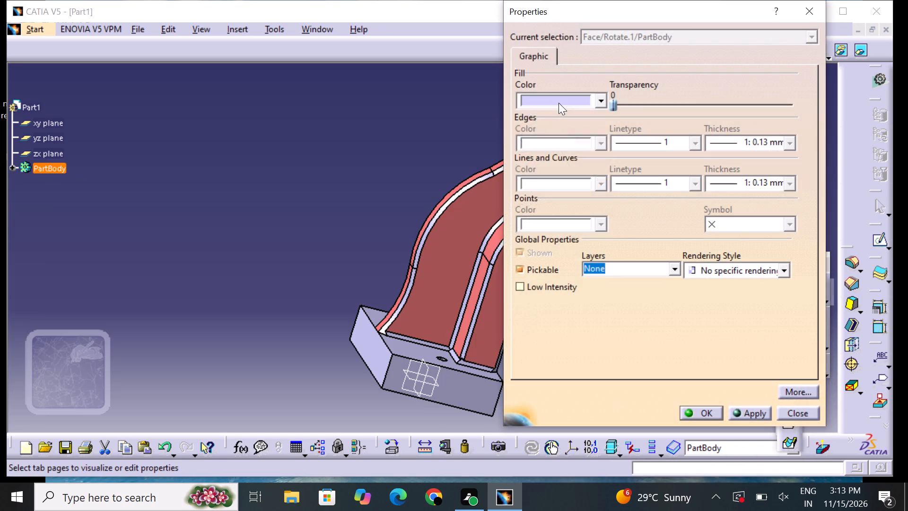
pyautogui.moveTo(559, 102); pyautogui.dragTo(560, 106)
pyautogui.click(584, 184)
pyautogui.click(705, 414)
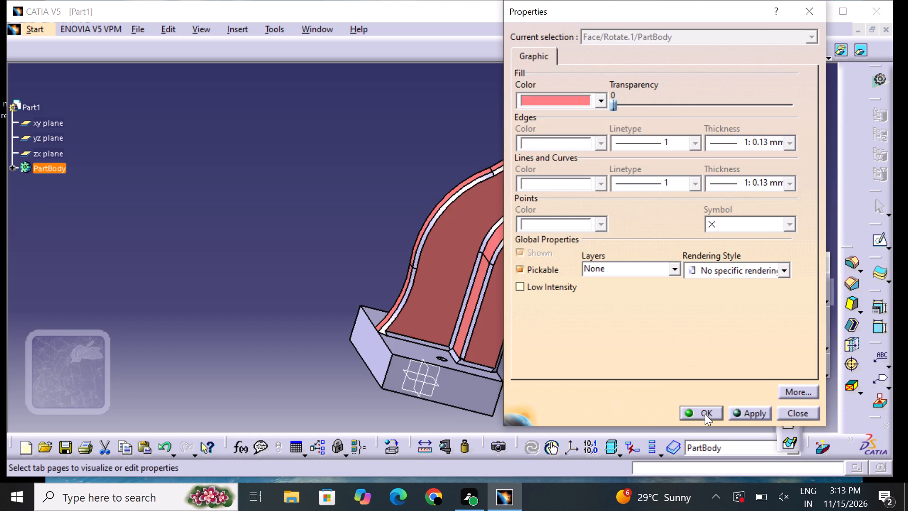
pyautogui.click(609, 349)
# Set the fill colour of the positive-X half of the arm's rounded end face below the boss to light red.
pyautogui.moveTo(646, 302); pyautogui.dragTo(415, 282, button='middle')
pyautogui.moveTo(646, 302); pyautogui.dragTo(415, 282, button='right')
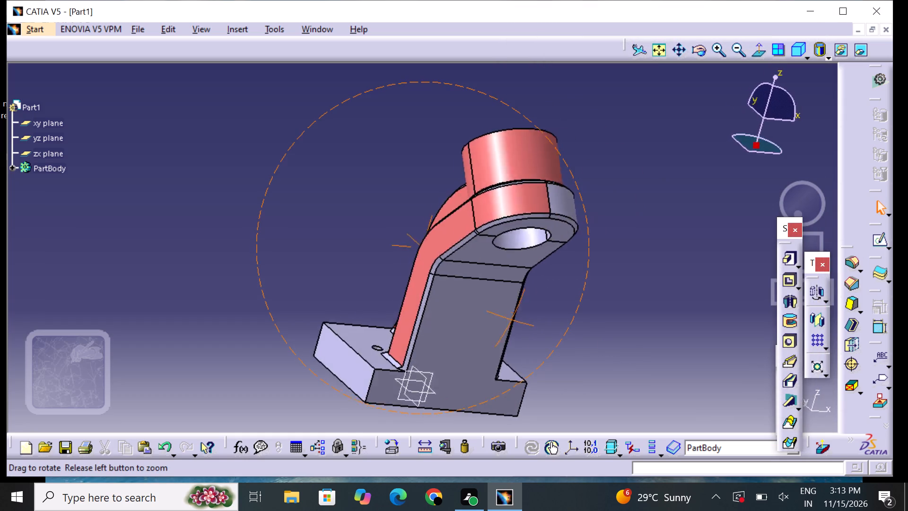
pyautogui.moveTo(415, 282); pyautogui.dragTo(259, 257, button='middle')
pyautogui.moveTo(415, 282); pyautogui.dragTo(254, 256, button='right')
pyautogui.click(305, 216)
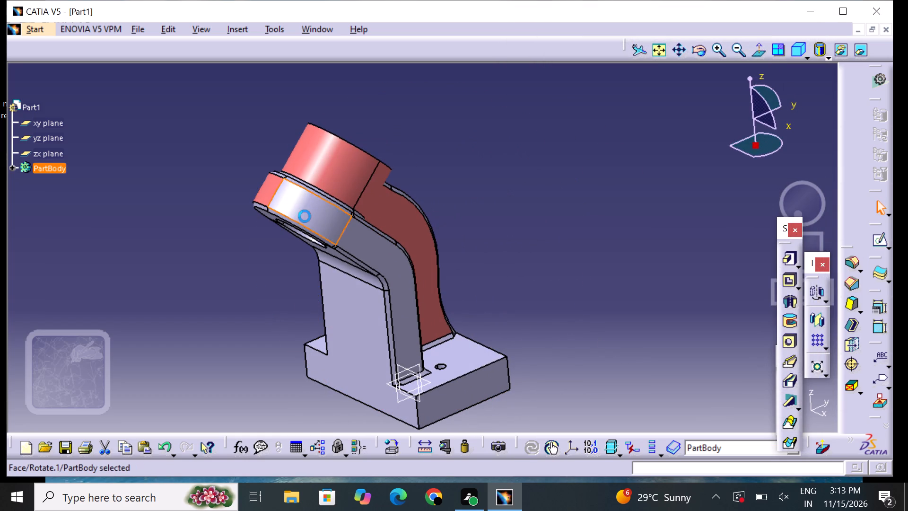
pyautogui.rightClick(305, 216)
pyautogui.click(346, 249)
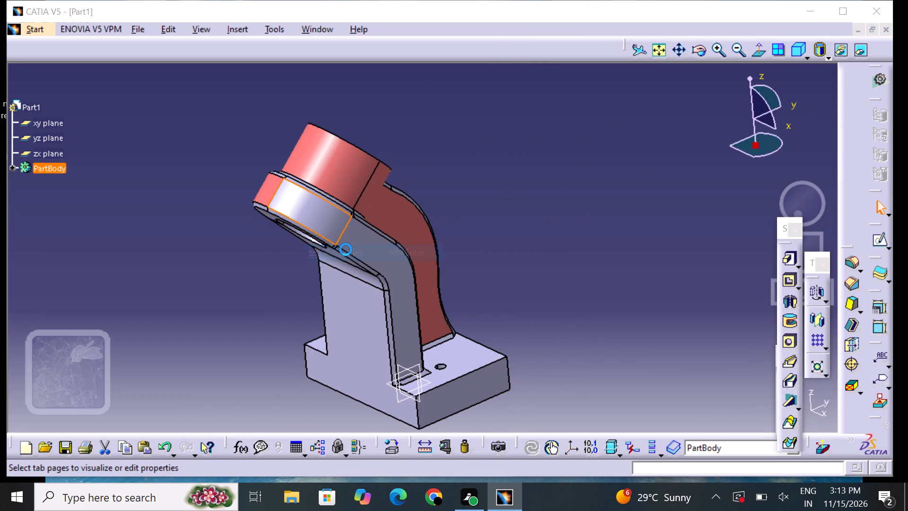
pyautogui.click(568, 95)
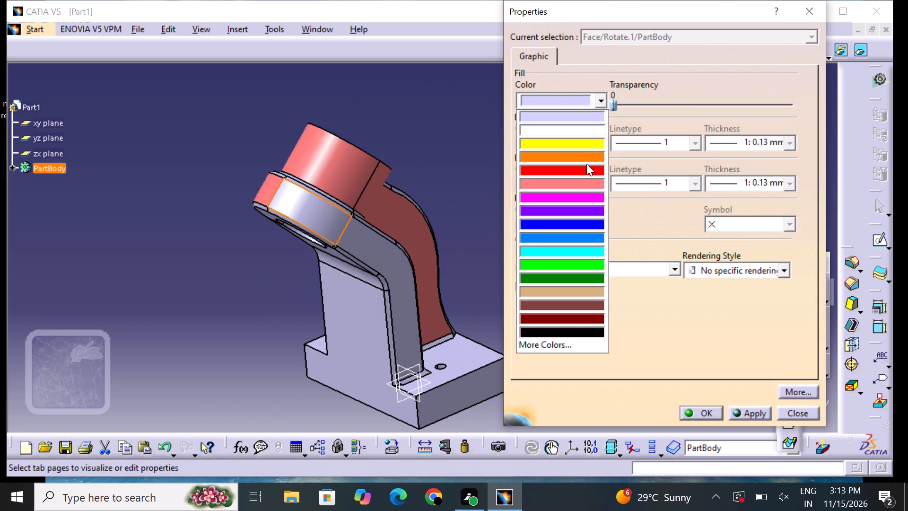
pyautogui.moveTo(589, 181); pyautogui.dragTo(589, 186)
pyautogui.click(702, 411)
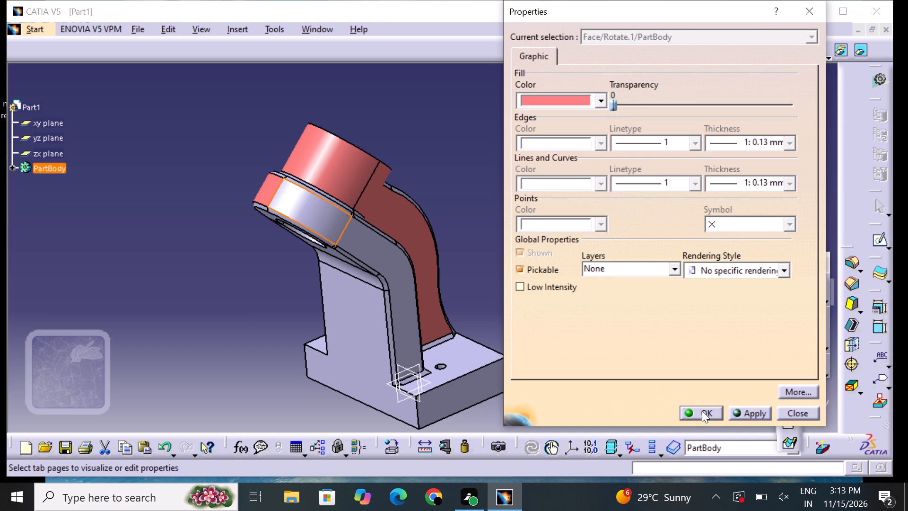
pyautogui.click(627, 329)
# Set the fill colour of the bent arm's outer side face on the positive-X side to light red.
pyautogui.click(396, 264)
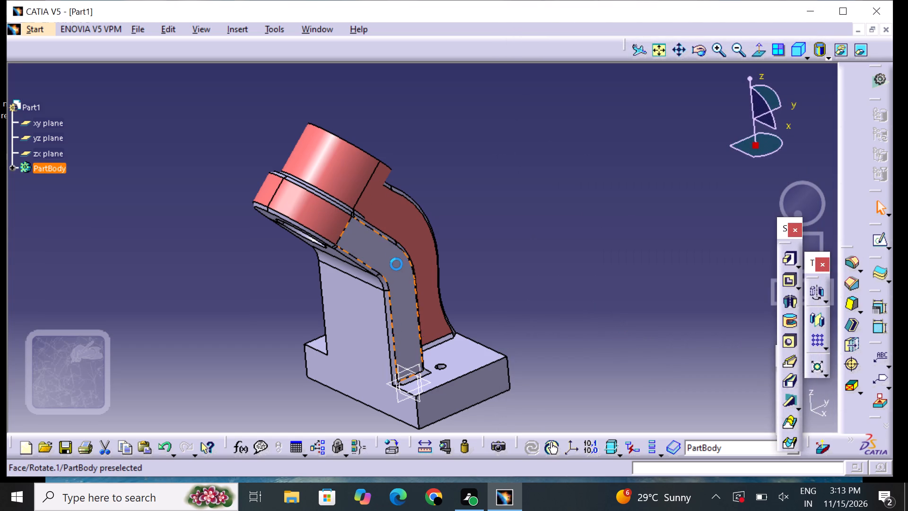
pyautogui.rightClick(394, 264)
pyautogui.click(457, 256)
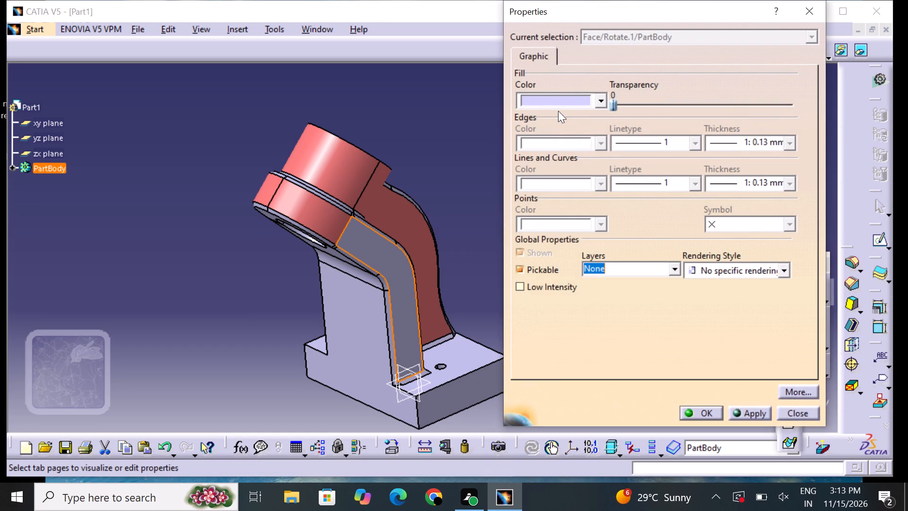
pyautogui.click(556, 104)
pyautogui.moveTo(590, 182); pyautogui.dragTo(594, 186)
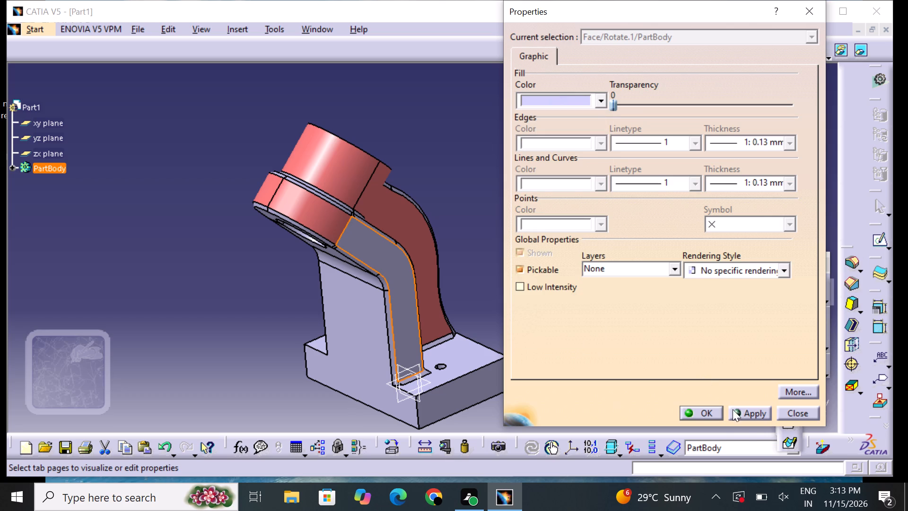
pyautogui.click(705, 408)
pyautogui.click(663, 366)
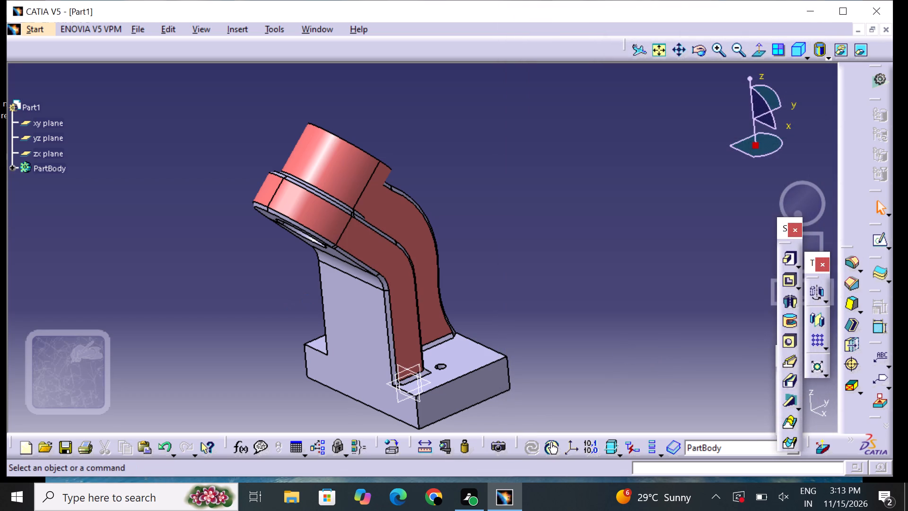
# Set the fill colour of the flat vertical back face shared by the arm and base to light red.
pyautogui.click(350, 333)
pyautogui.rightClick(351, 332)
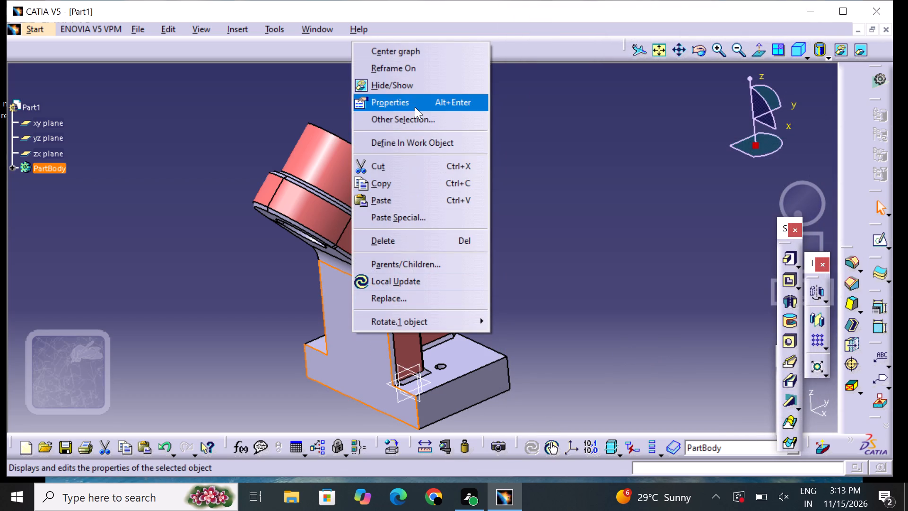
pyautogui.click(415, 106)
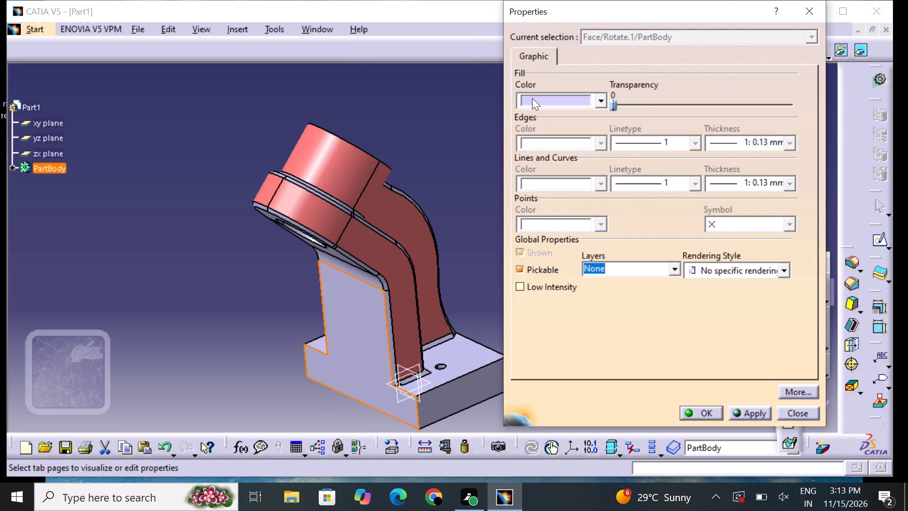
pyautogui.click(534, 97)
pyautogui.click(579, 178)
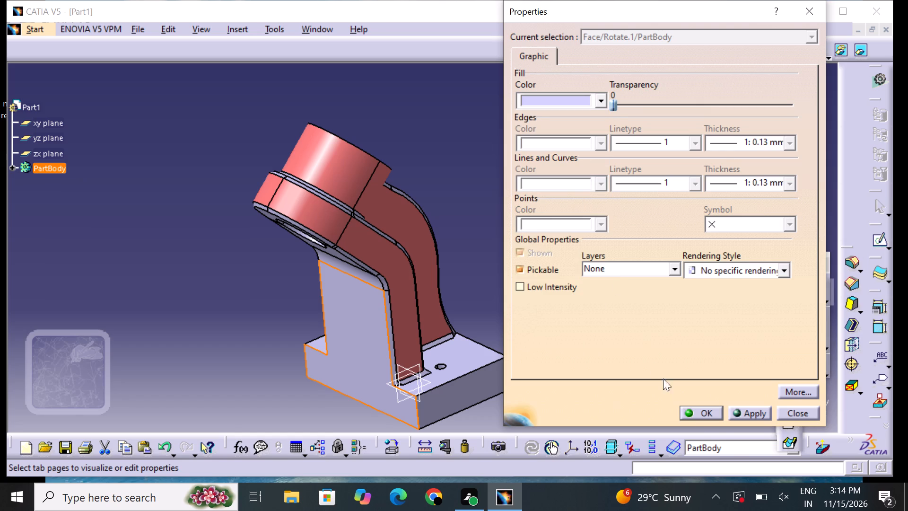
pyautogui.click(710, 413)
pyautogui.click(584, 402)
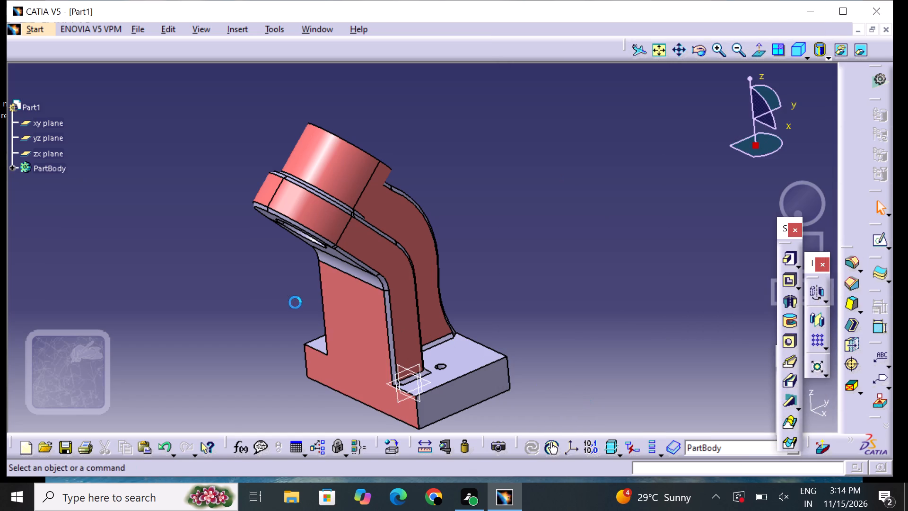
# Set the fill colour of the curved bend face on the back of the arm to light red.
pyautogui.moveTo(248, 291); pyautogui.dragTo(445, 194, button='middle')
pyautogui.moveTo(249, 290); pyautogui.dragTo(447, 194, button='right')
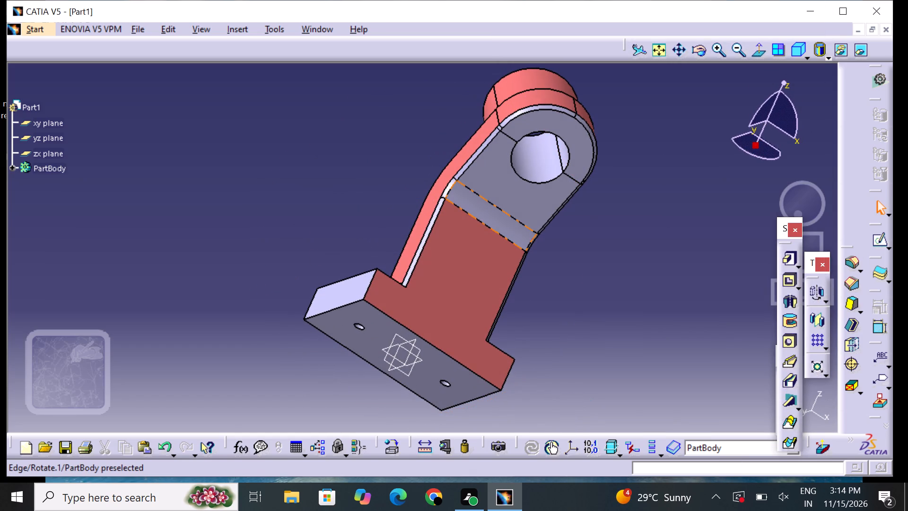
pyautogui.click(489, 213)
pyautogui.rightClick(489, 213)
pyautogui.click(536, 250)
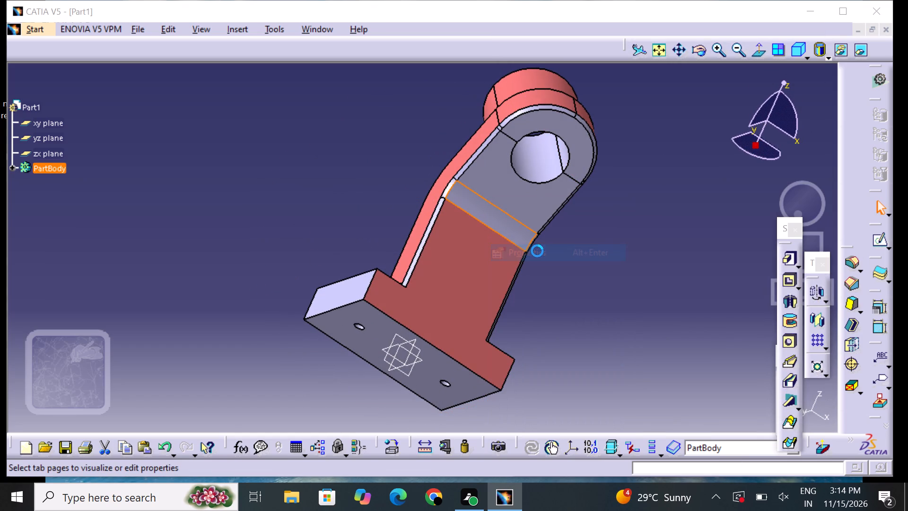
pyautogui.click(552, 104)
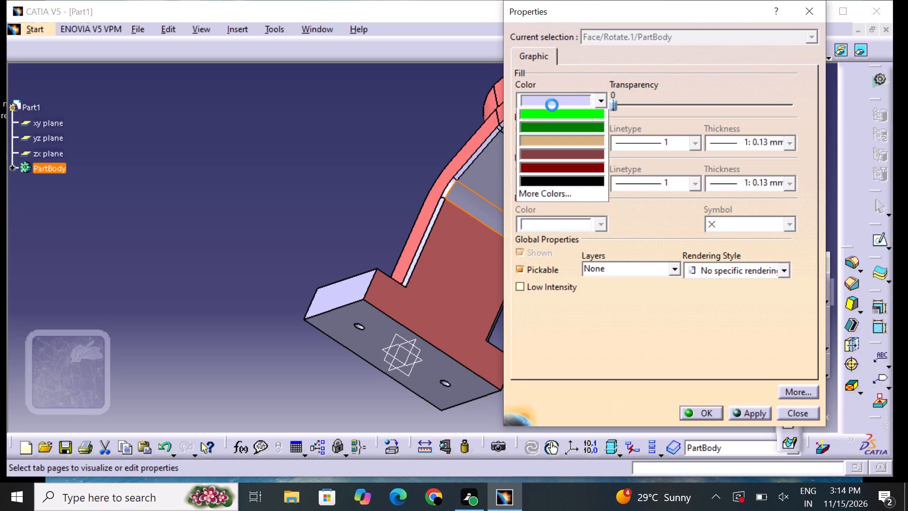
pyautogui.click(574, 181)
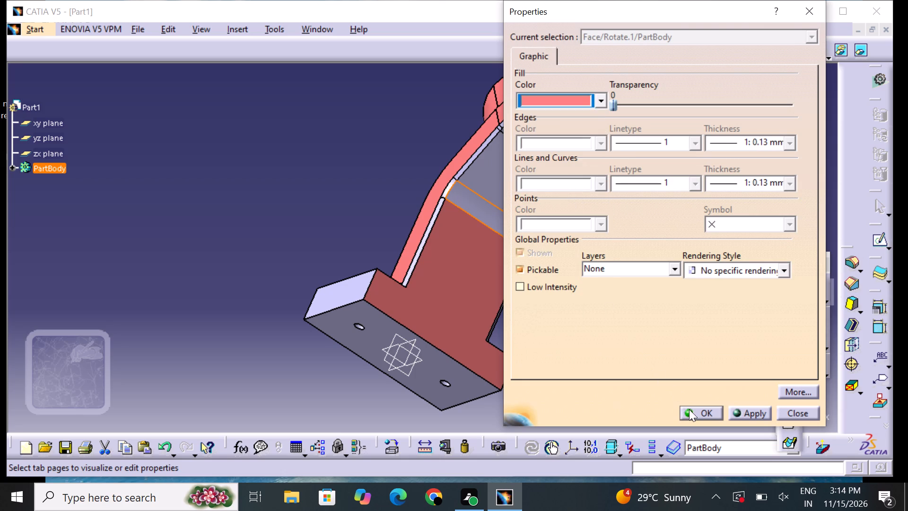
pyautogui.click(694, 409)
pyautogui.click(578, 349)
# Set the fill colour of the arm's inclined flat underside face between the bend and the bore to light red.
pyautogui.click(524, 198)
pyautogui.rightClick(524, 199)
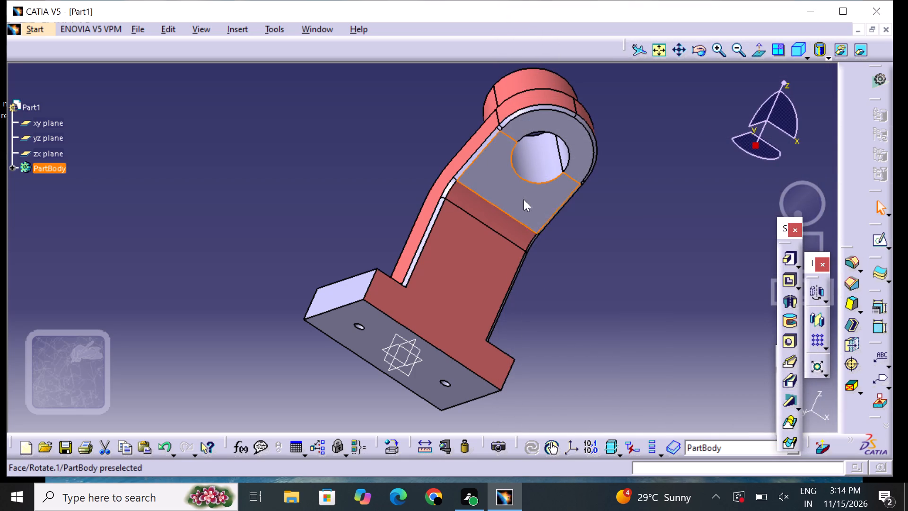
pyautogui.click(568, 251)
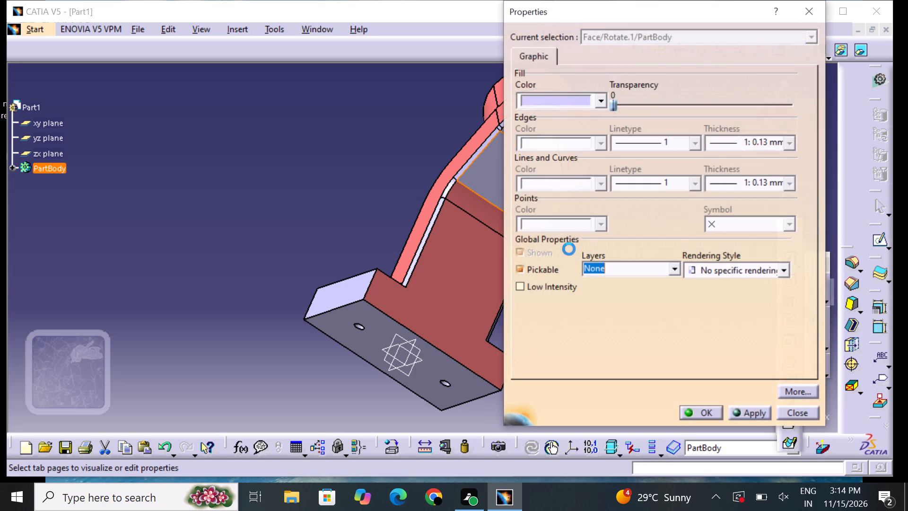
pyautogui.moveTo(541, 97); pyautogui.dragTo(542, 102)
pyautogui.click(569, 187)
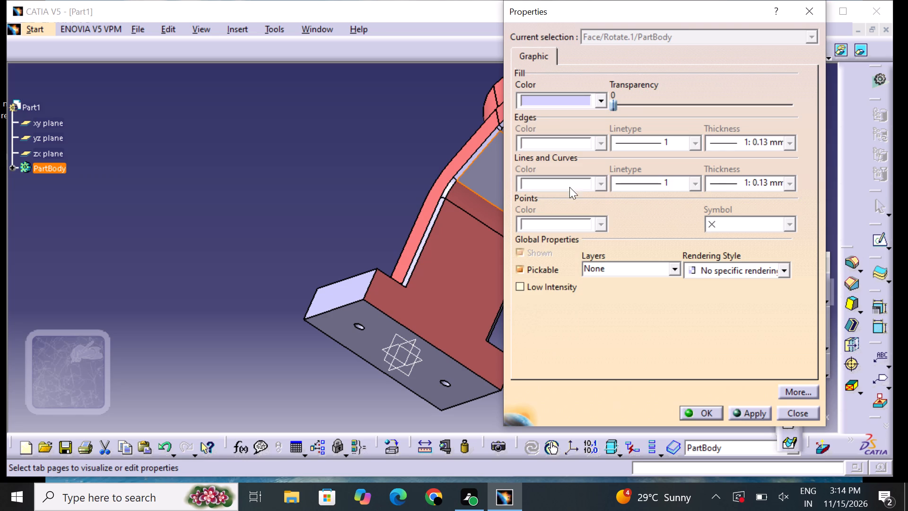
pyautogui.click(699, 410)
pyautogui.click(638, 396)
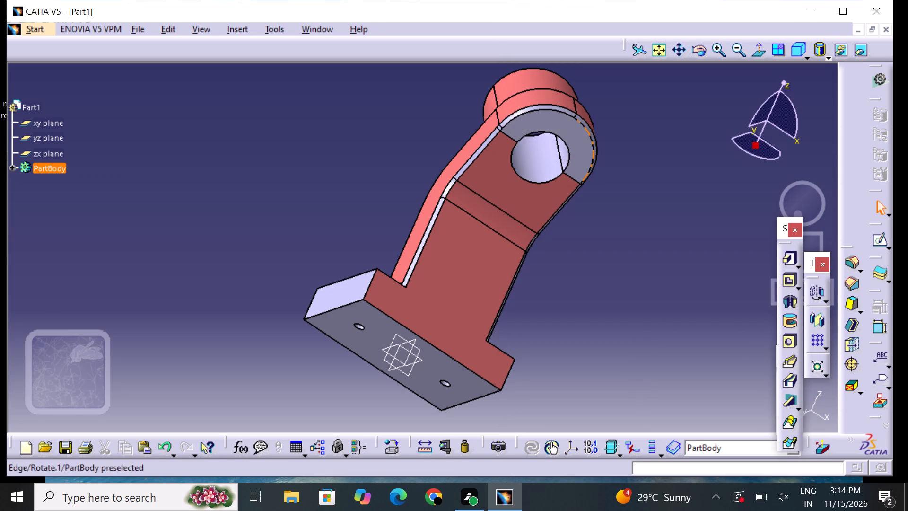
# Set the fill colour of the rounded end portion of the arm's underside around the bore to light red.
pyautogui.click(579, 151)
pyautogui.rightClick(579, 151)
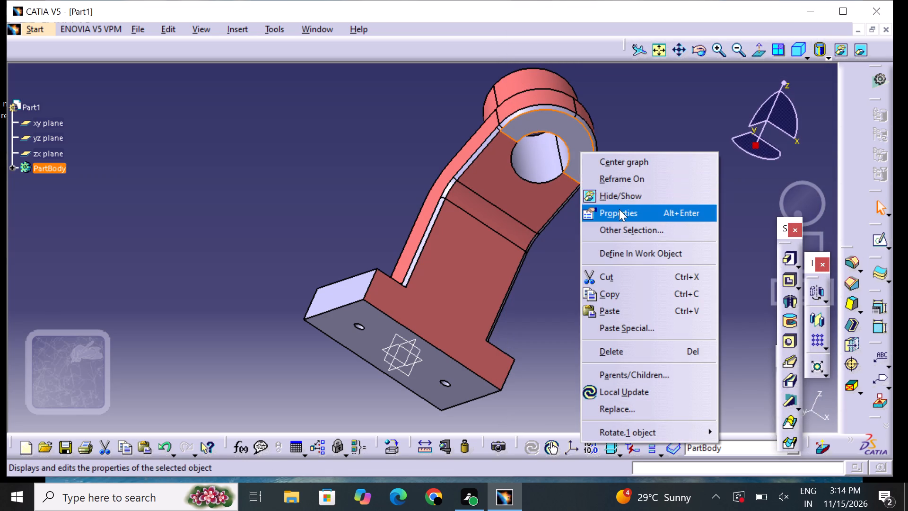
pyautogui.click(620, 209)
pyautogui.click(573, 102)
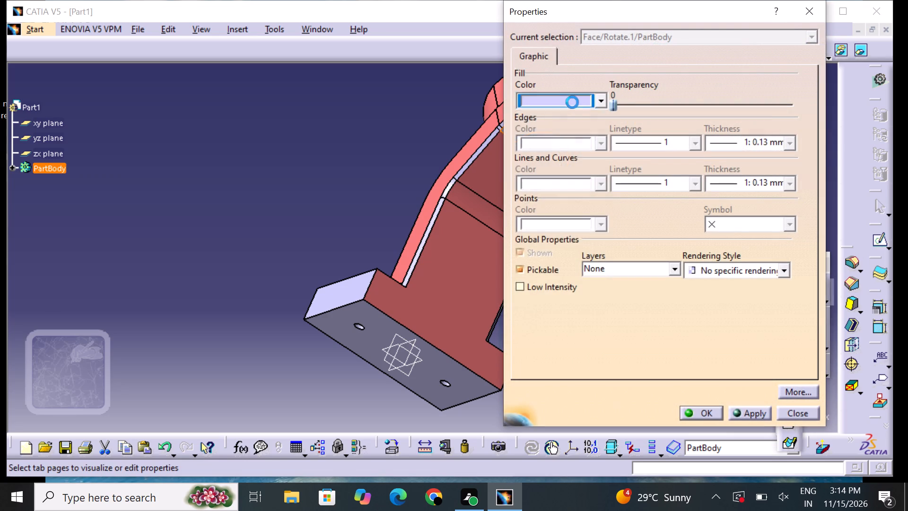
pyautogui.click(581, 189)
pyautogui.click(705, 414)
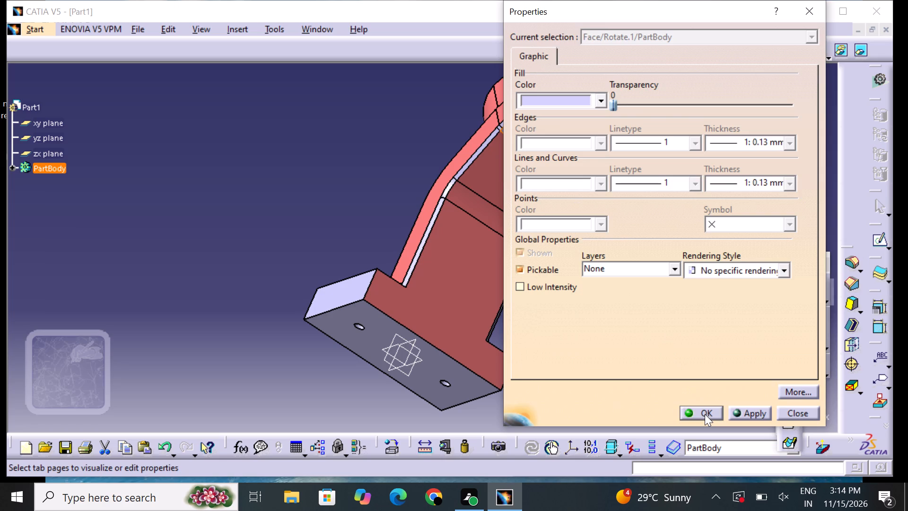
pyautogui.moveTo(664, 405); pyautogui.dragTo(658, 405)
# Set the fill colour of the base's bottom face with the two small holes to light red.
pyautogui.click(450, 370)
pyautogui.rightClick(449, 370)
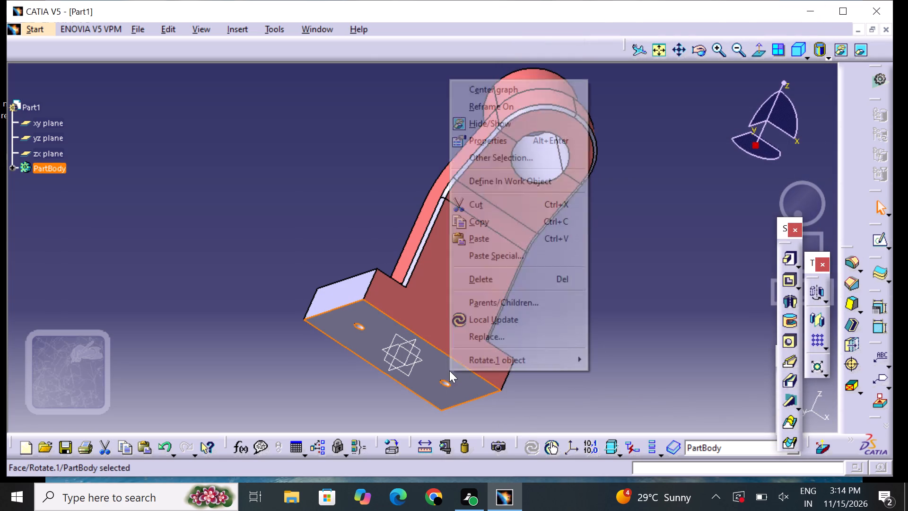
pyautogui.click(517, 145)
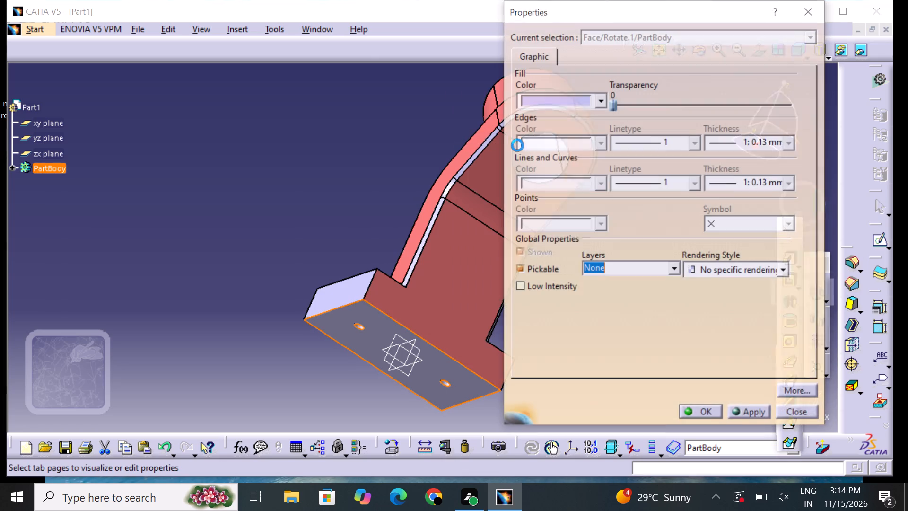
pyautogui.moveTo(563, 96); pyautogui.dragTo(567, 110)
pyautogui.click(588, 183)
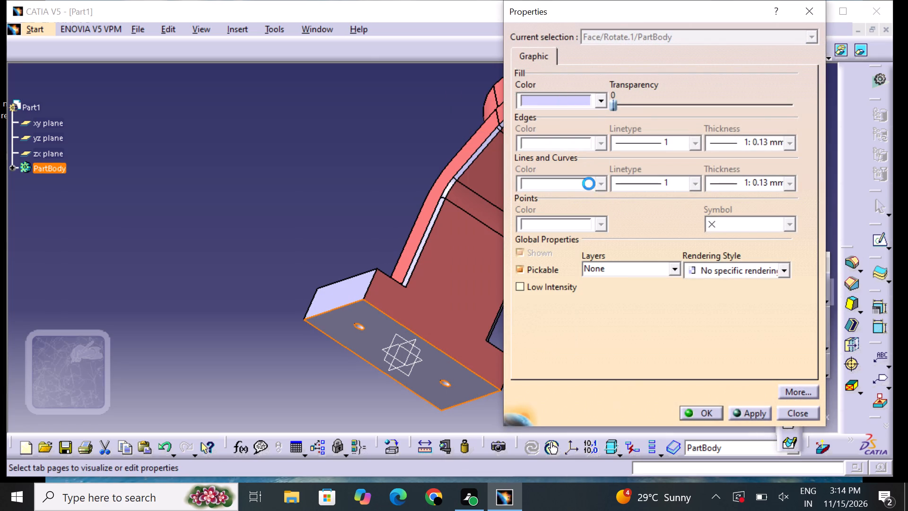
pyautogui.click(699, 413)
pyautogui.click(627, 399)
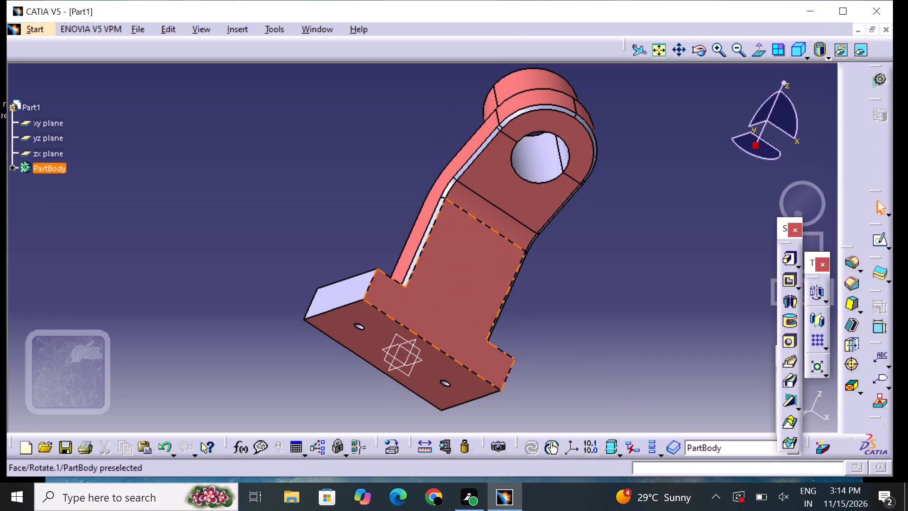
# Set the fill colour of the base's end face on the negative-X side to light red.
pyautogui.click(358, 286)
pyautogui.rightClick(358, 286)
pyautogui.click(427, 254)
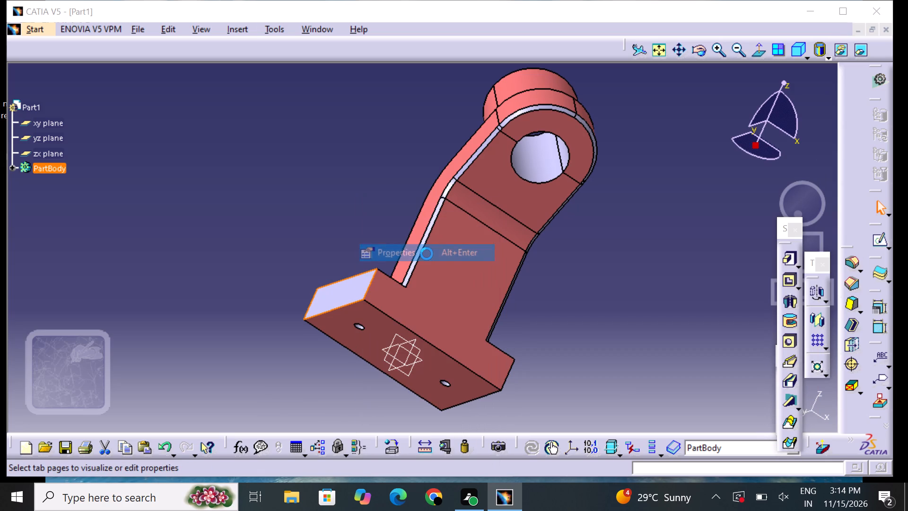
pyautogui.moveTo(553, 99); pyautogui.dragTo(551, 106)
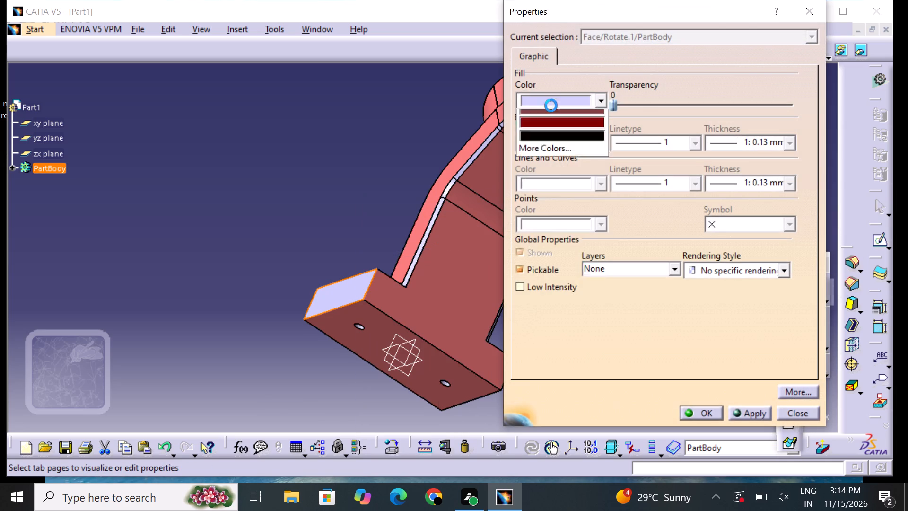
pyautogui.moveTo(551, 106); pyautogui.dragTo(552, 104)
pyautogui.click(575, 185)
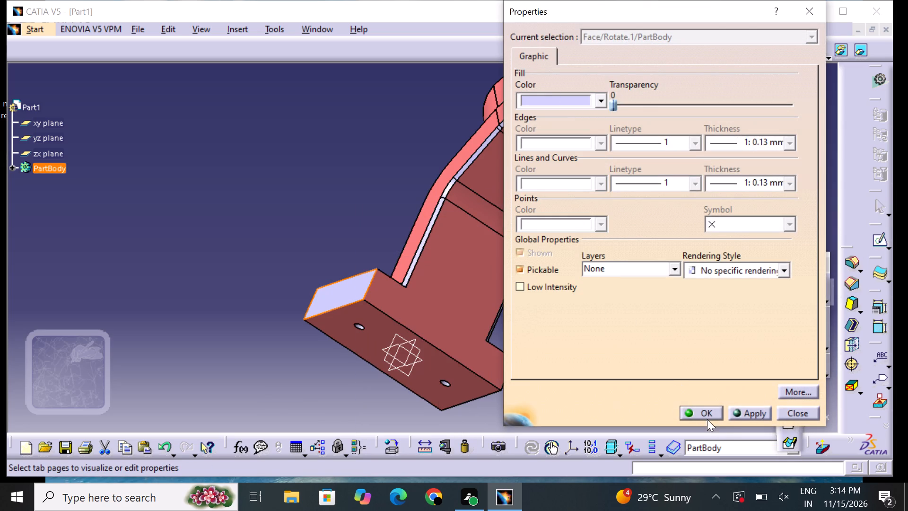
pyautogui.click(707, 416)
pyautogui.click(644, 393)
# Set the fill colour of the base's end face on the positive-X side to light red.
pyautogui.moveTo(649, 372); pyautogui.dragTo(407, 283, button='middle')
pyautogui.moveTo(650, 372); pyautogui.dragTo(407, 283, button='right')
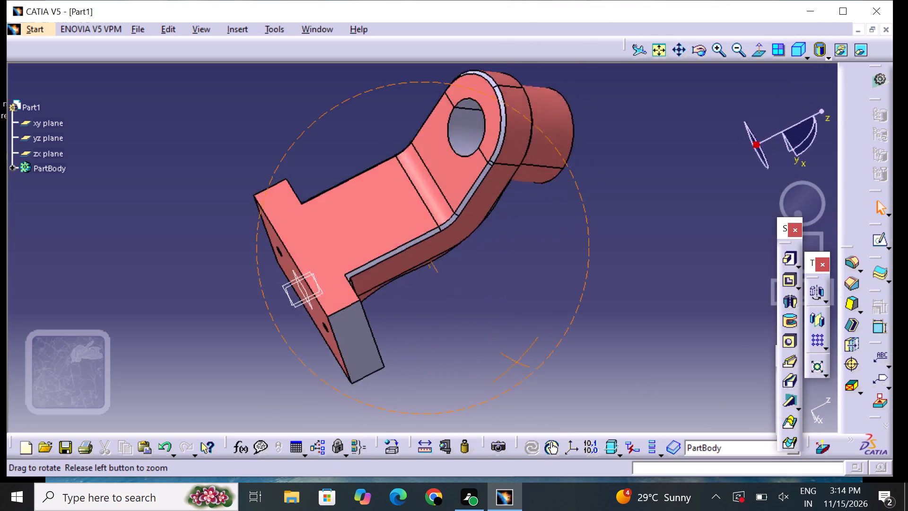
pyautogui.moveTo(407, 283); pyautogui.dragTo(327, 227, button='middle')
pyautogui.moveTo(407, 283); pyautogui.dragTo(327, 227, button='right')
pyautogui.click(297, 312)
pyautogui.rightClick(299, 312)
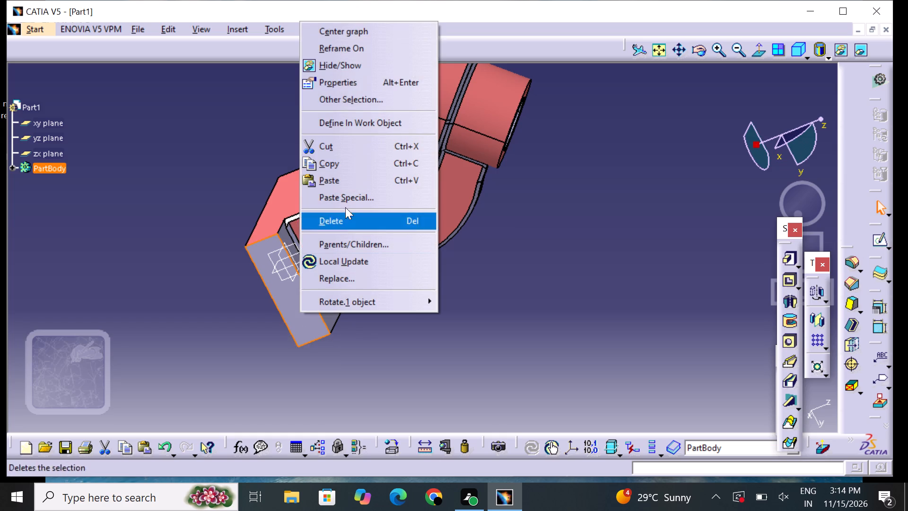
pyautogui.moveTo(375, 88); pyautogui.dragTo(376, 93)
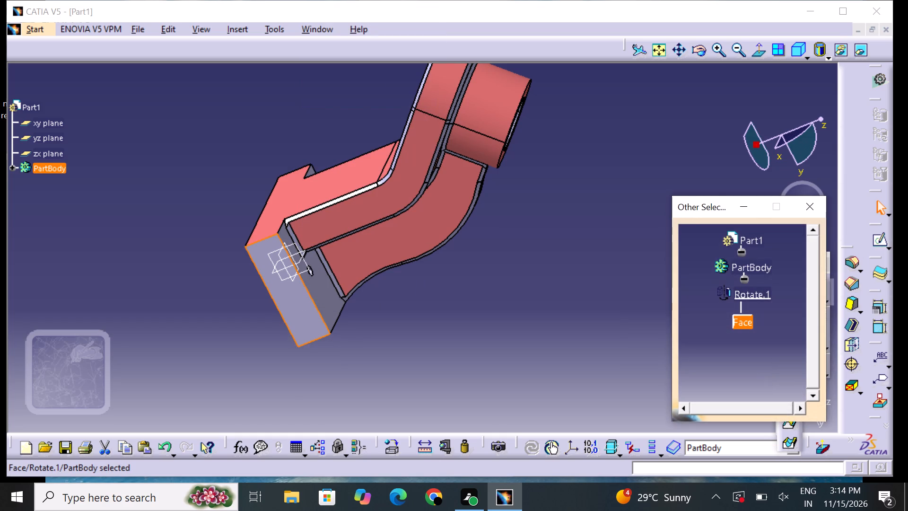
pyautogui.click(813, 209)
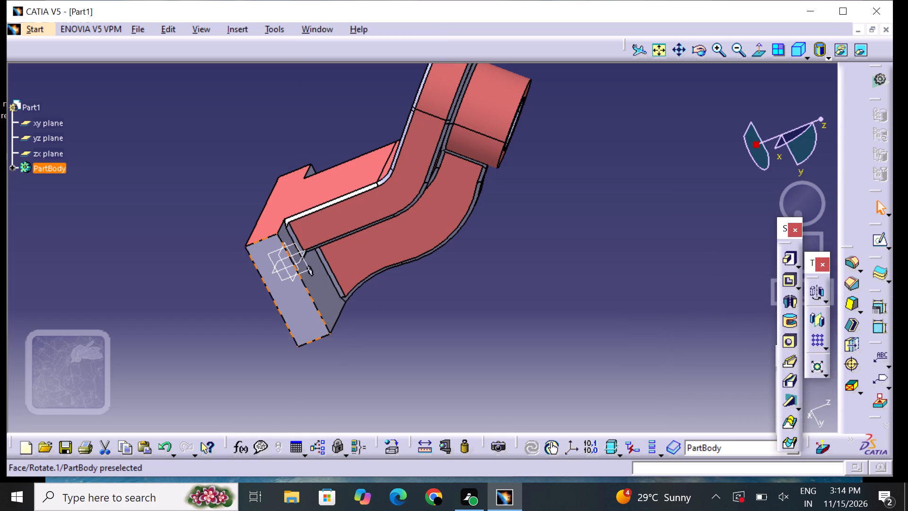
pyautogui.rightClick(288, 308)
pyautogui.click(348, 82)
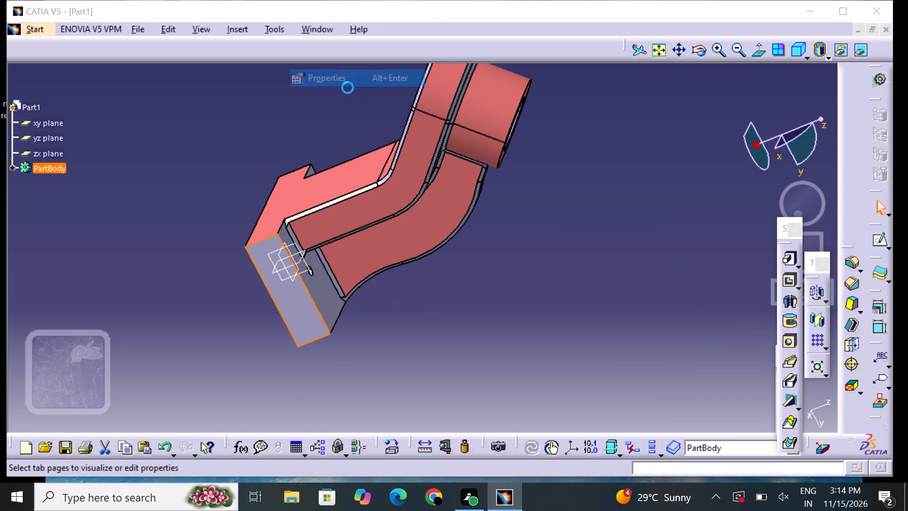
pyautogui.click(548, 103)
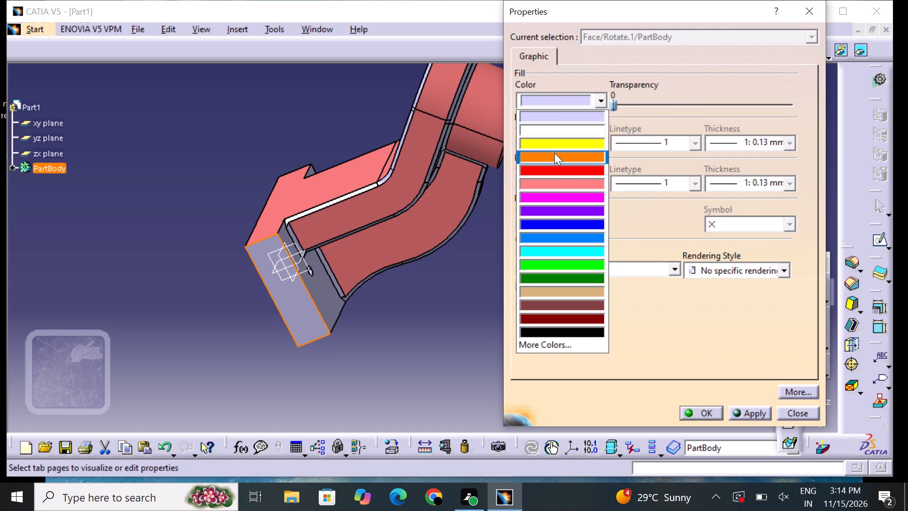
pyautogui.click(572, 185)
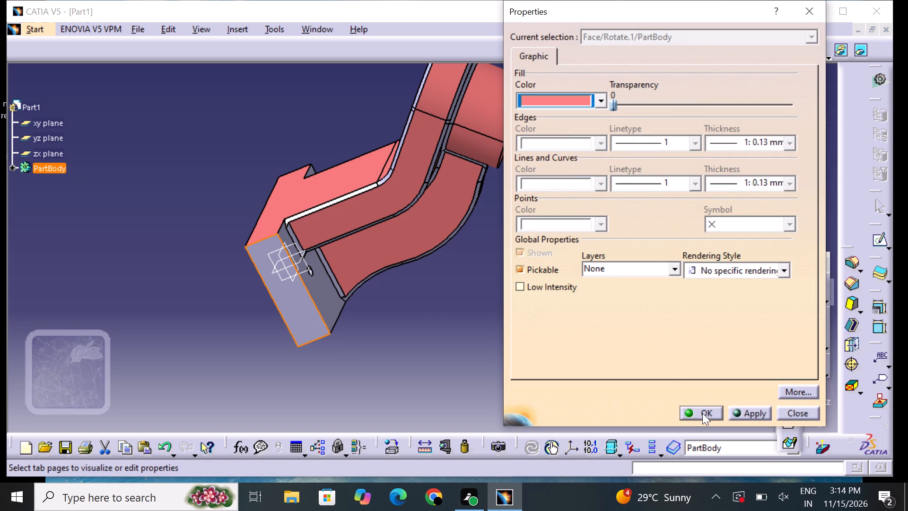
pyautogui.click(703, 413)
pyautogui.click(503, 355)
# Set the fill colour of the base's top face portion on the positive-X side of the rib to light red.
pyautogui.moveTo(510, 297); pyautogui.dragTo(286, 165, button='middle')
pyautogui.moveTo(511, 294); pyautogui.dragTo(286, 165, button='right')
pyautogui.click(395, 327)
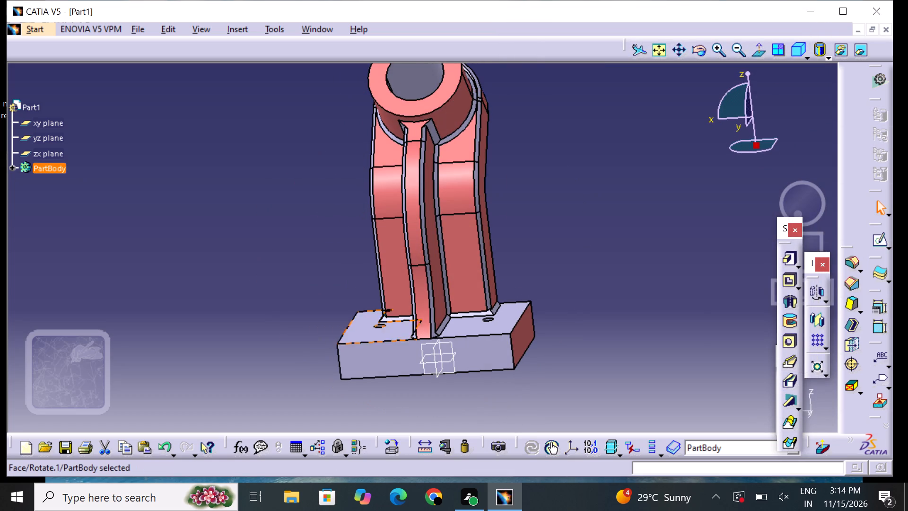
pyautogui.rightClick(396, 327)
pyautogui.click(452, 100)
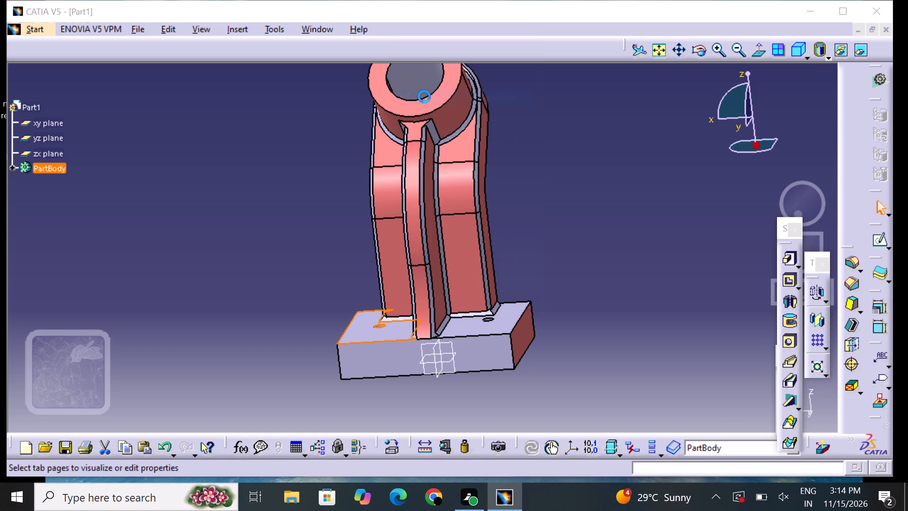
pyautogui.click(552, 98)
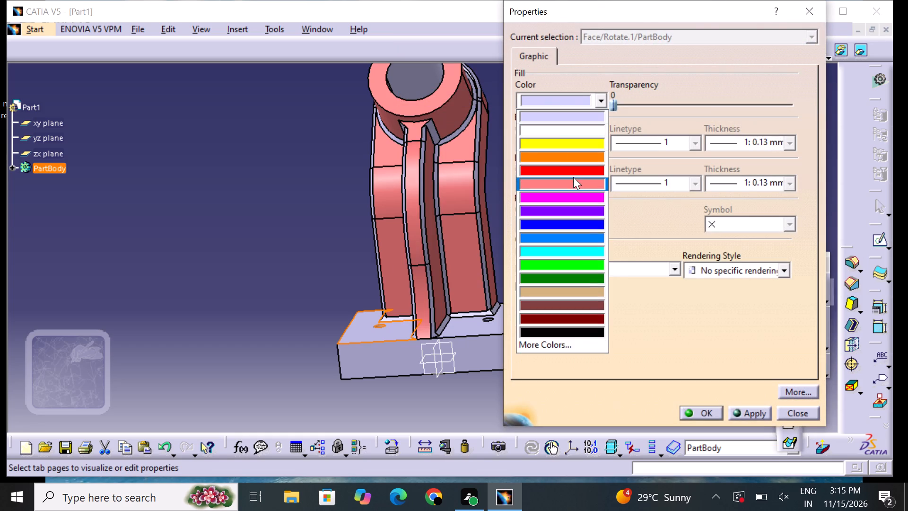
pyautogui.click(578, 185)
pyautogui.click(709, 414)
pyautogui.click(620, 417)
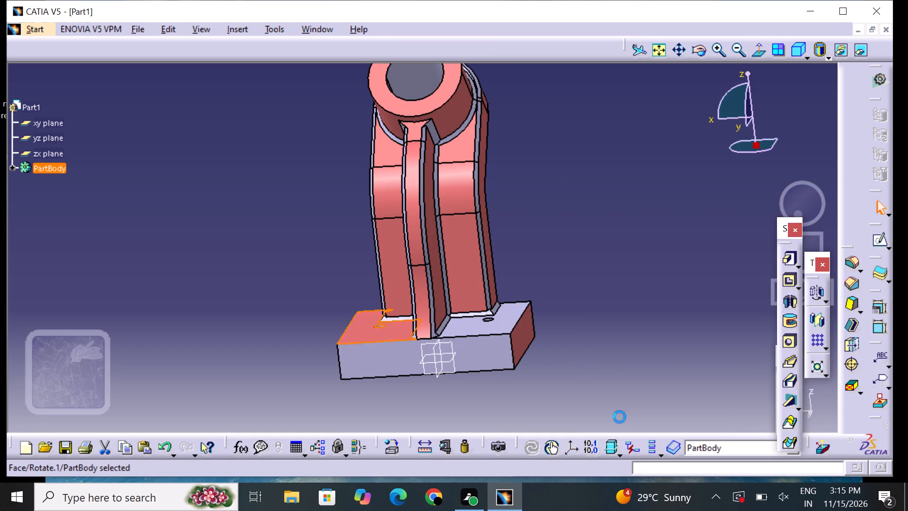
# Set the fill colour of the base's top face portion on the negative-X side of the rib to light red.
pyautogui.click(489, 329)
pyautogui.rightClick(489, 328)
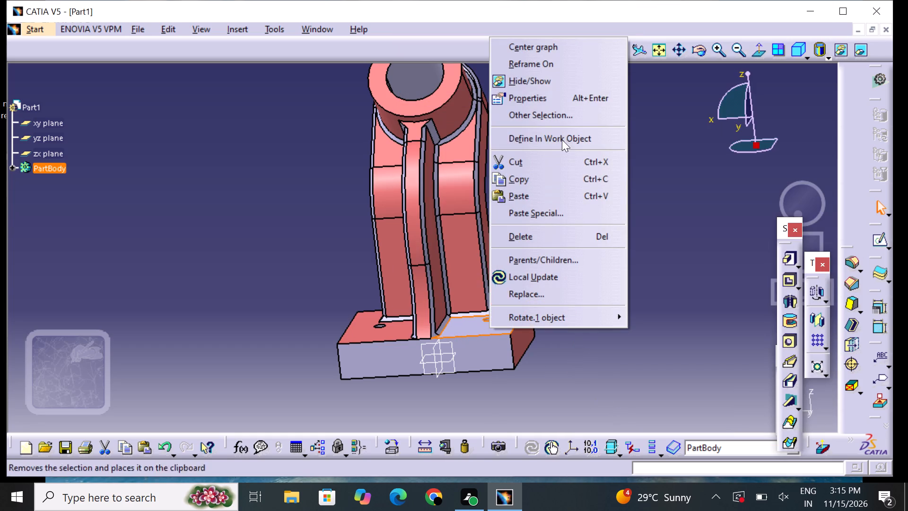
pyautogui.click(557, 96)
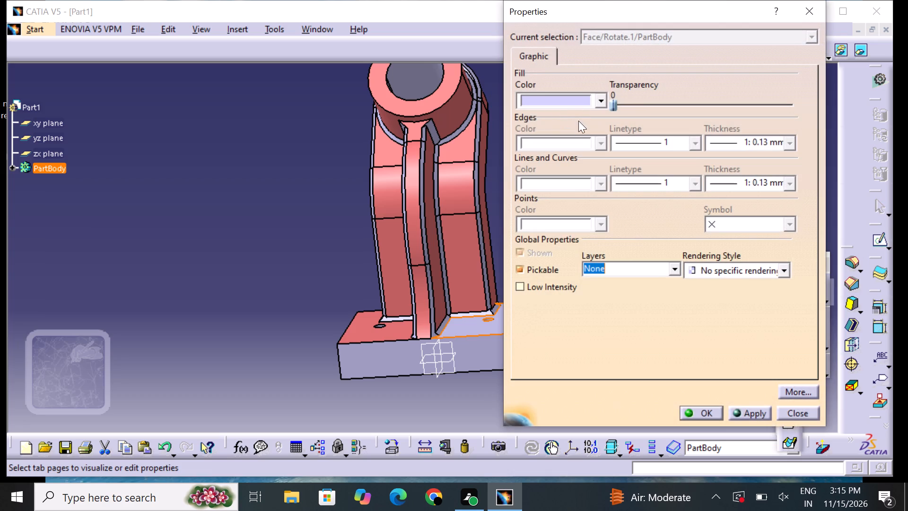
pyautogui.click(563, 102)
pyautogui.click(586, 184)
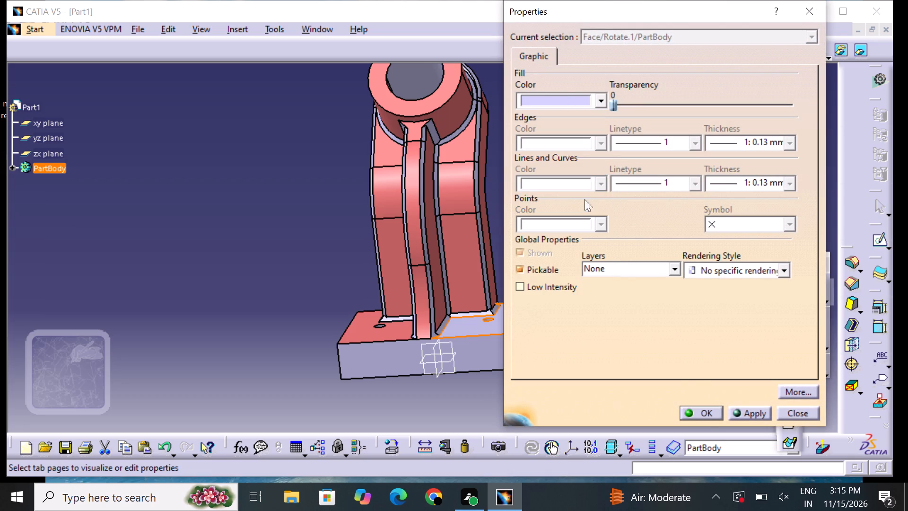
pyautogui.click(705, 414)
pyautogui.click(582, 401)
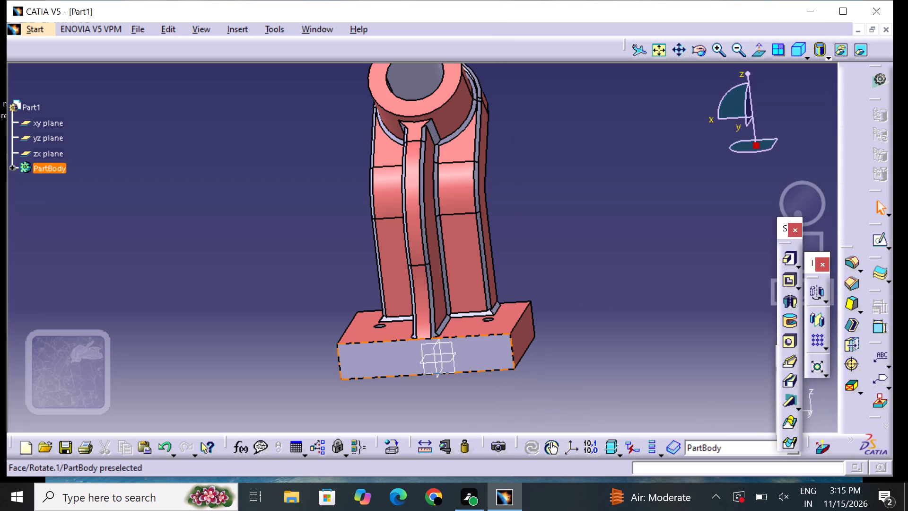
# Set the fill colour of the base's long side face at the foot of the rib to light red.
pyautogui.click(495, 357)
pyautogui.rightClick(494, 356)
pyautogui.click(544, 127)
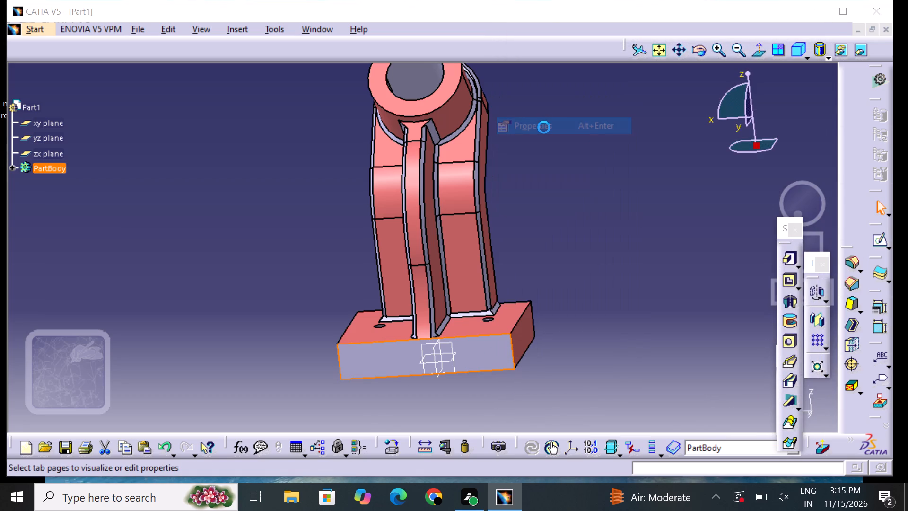
pyautogui.moveTo(547, 100); pyautogui.dragTo(548, 106)
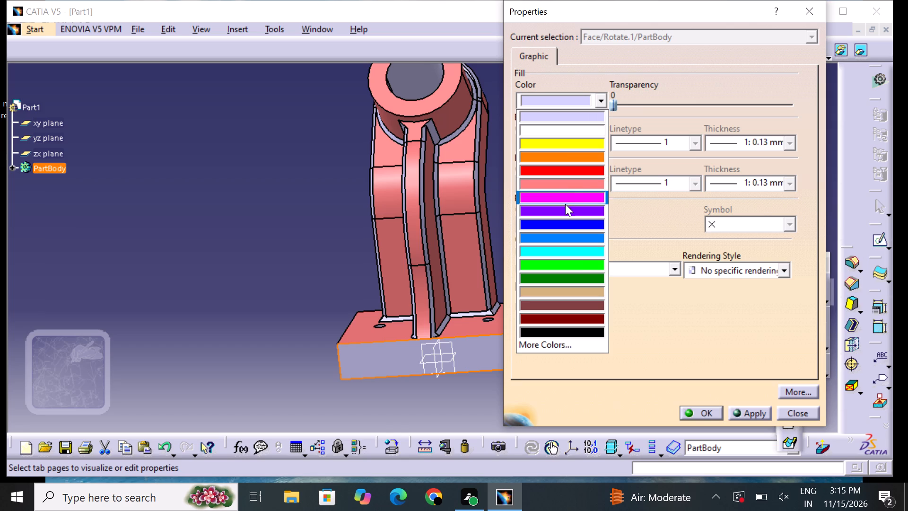
pyautogui.click(577, 183)
pyautogui.click(693, 408)
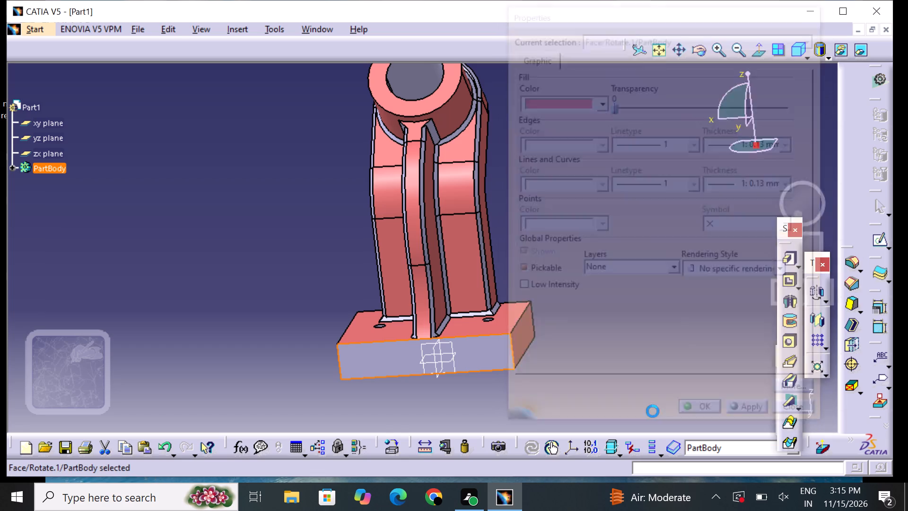
pyautogui.click(625, 397)
# Set the fill colour of the inner cylindrical face of the boss's bore to light red.
pyautogui.moveTo(620, 374); pyautogui.dragTo(445, 229, button='middle')
pyautogui.moveTo(620, 374); pyautogui.dragTo(445, 229, button='right')
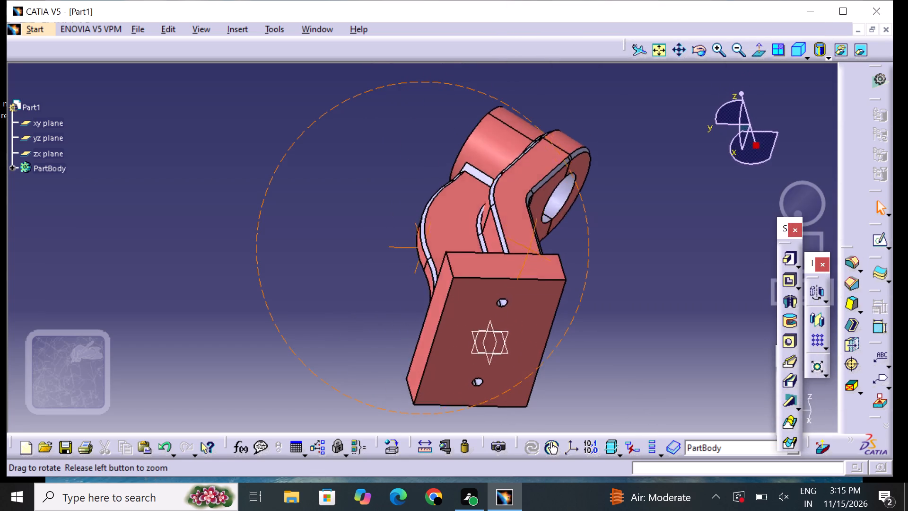
pyautogui.moveTo(445, 229); pyautogui.dragTo(561, 393, button='right')
pyautogui.moveTo(445, 229); pyautogui.dragTo(561, 393, button='middle')
pyautogui.moveTo(536, 229); pyautogui.dragTo(509, 331, button='middle')
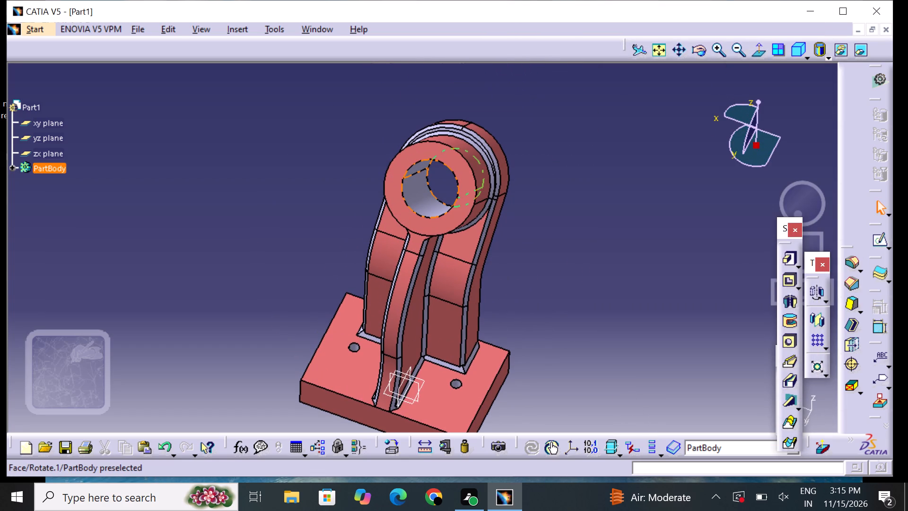
pyautogui.click(417, 192)
pyautogui.rightClick(417, 192)
pyautogui.click(474, 245)
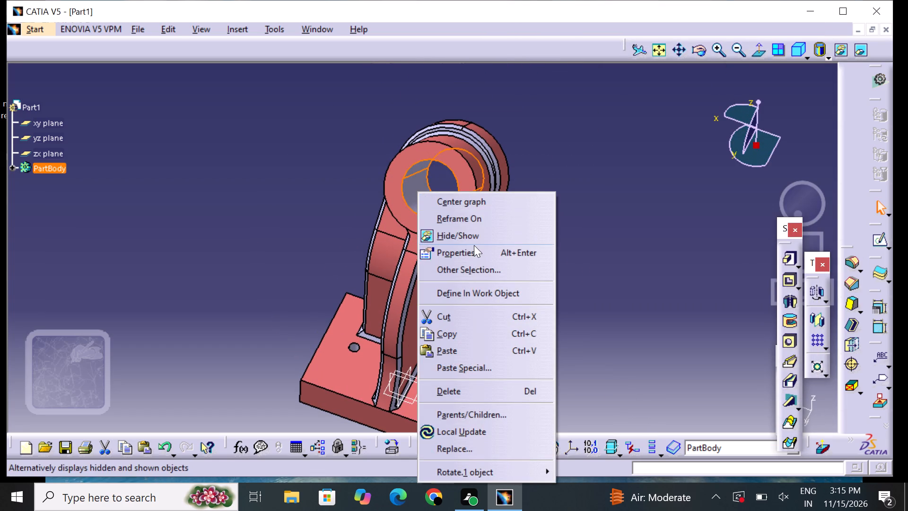
pyautogui.click(537, 104)
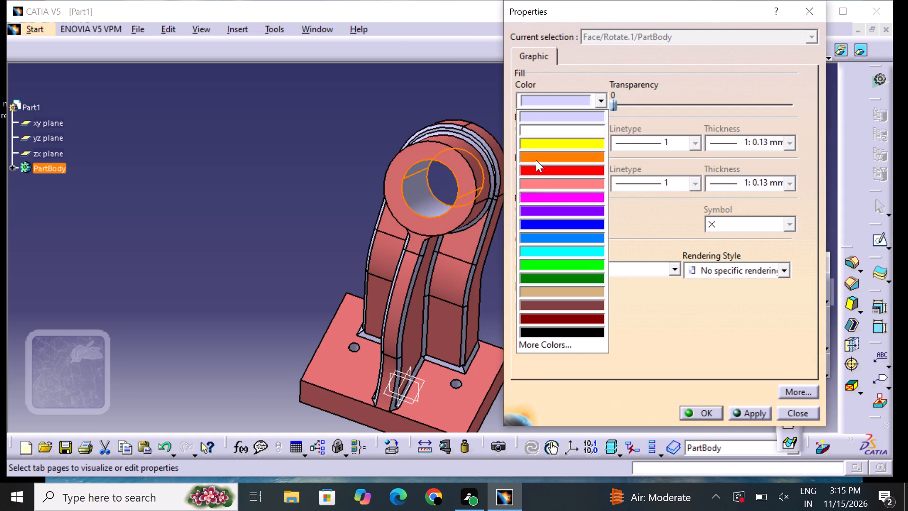
pyautogui.click(574, 187)
pyautogui.click(718, 428)
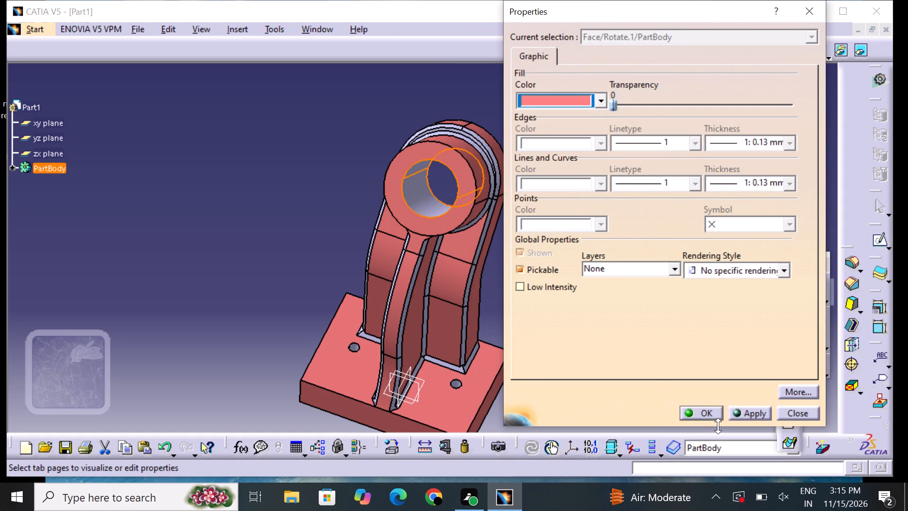
pyautogui.click(713, 420)
pyautogui.click(623, 361)
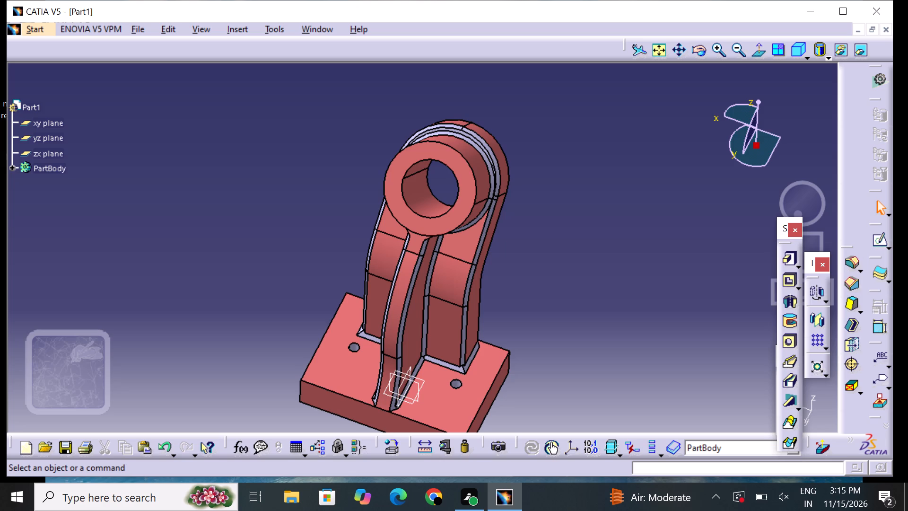
# Set the fill colour of the small chamfer face where the rib's side meets the boss to magenta.
pyautogui.moveTo(552, 261); pyautogui.dragTo(560, 255, button='middle')
pyautogui.moveTo(560, 257); pyautogui.dragTo(560, 255, button='right')
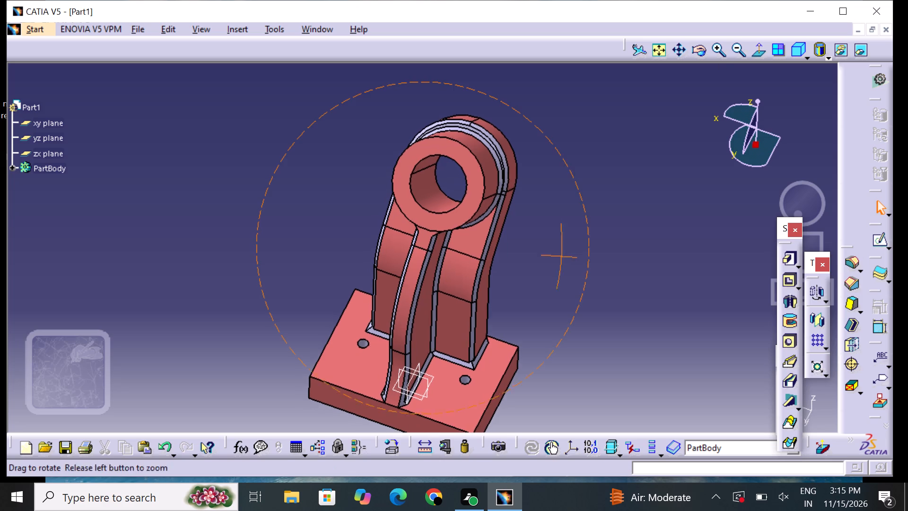
pyautogui.moveTo(560, 255); pyautogui.dragTo(333, 95, button='middle')
pyautogui.moveTo(560, 255); pyautogui.dragTo(332, 105, button='right')
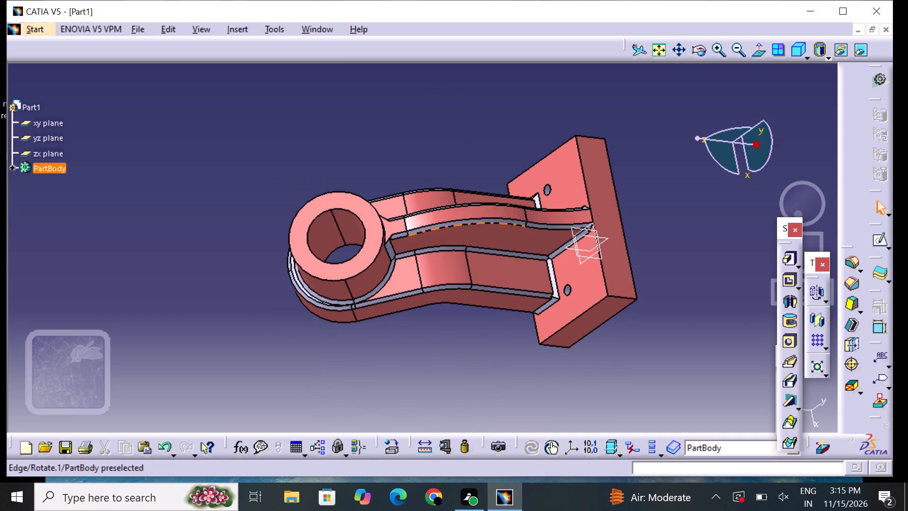
pyautogui.click(712, 44)
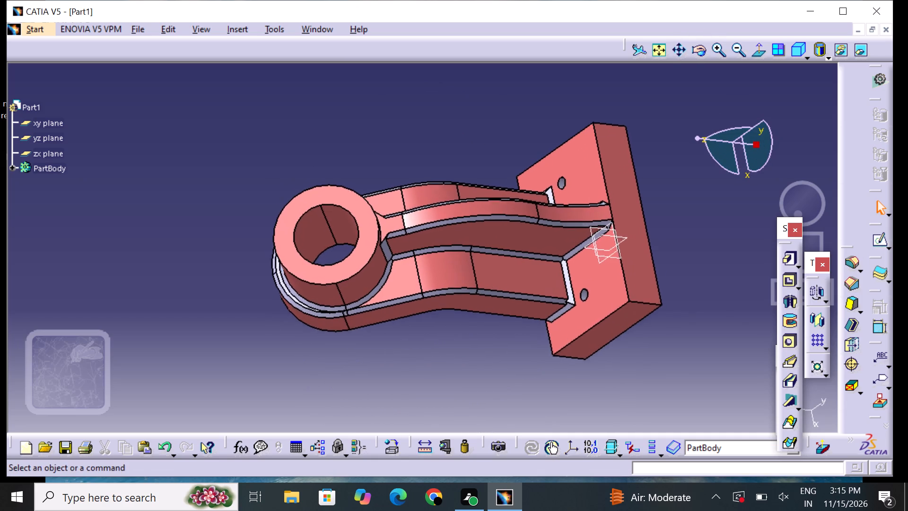
pyautogui.moveTo(473, 256); pyautogui.dragTo(454, 229, button='middle')
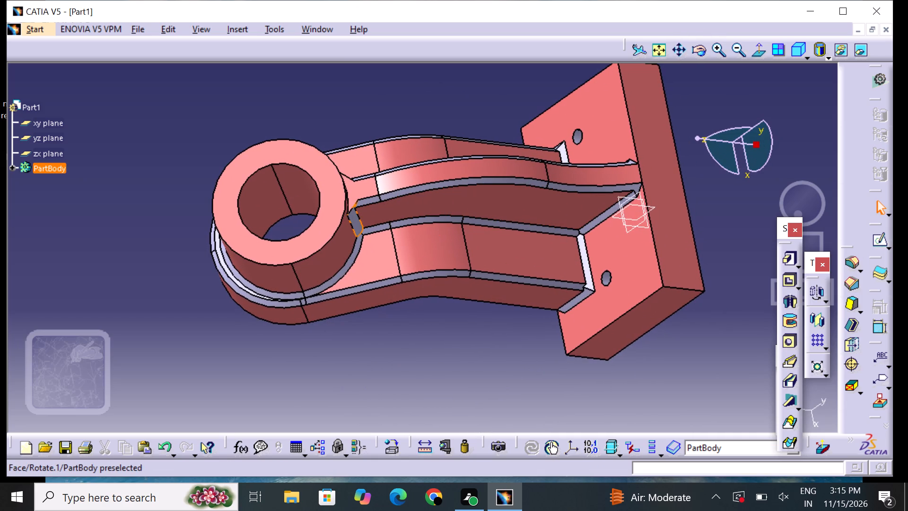
pyautogui.click(356, 225)
pyautogui.rightClick(356, 225)
pyautogui.click(406, 254)
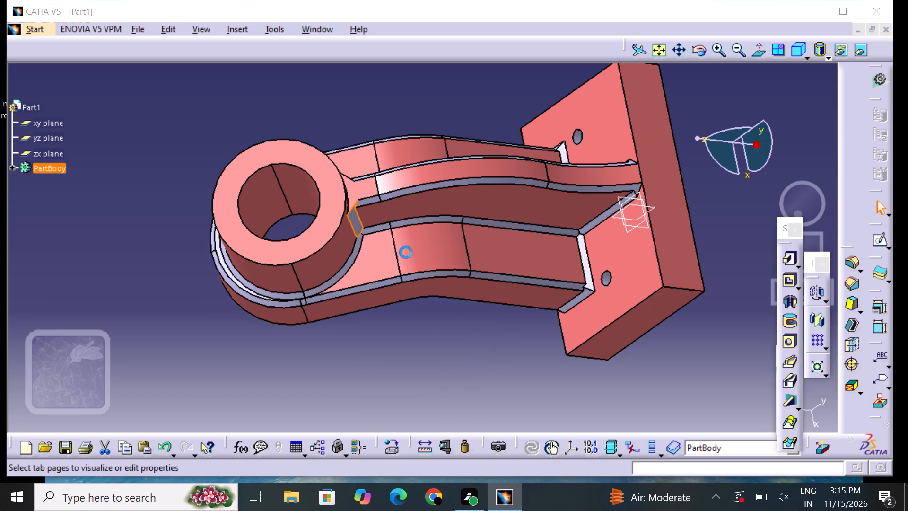
pyautogui.click(552, 103)
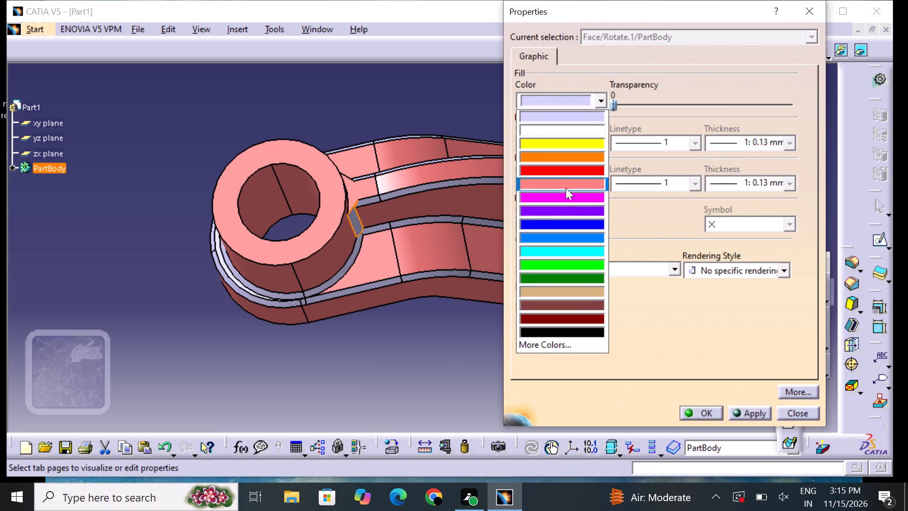
pyautogui.click(573, 195)
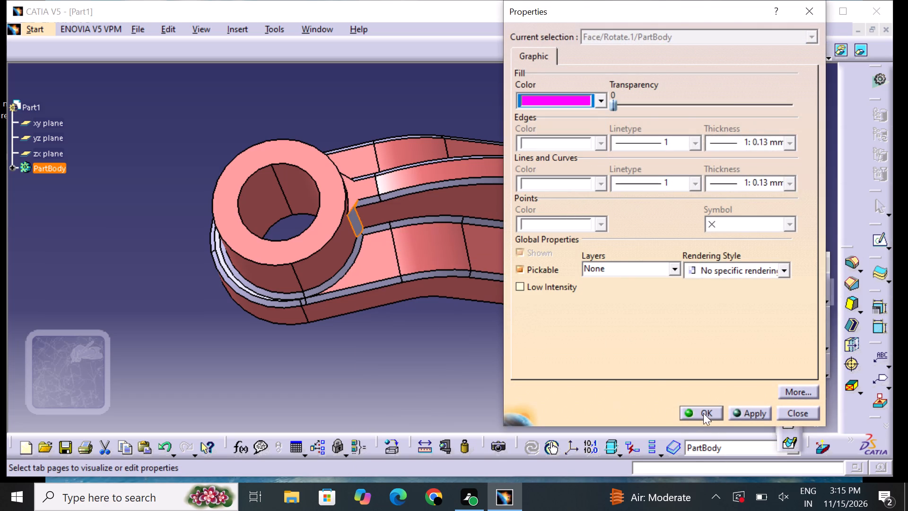
pyautogui.click(703, 411)
pyautogui.click(521, 387)
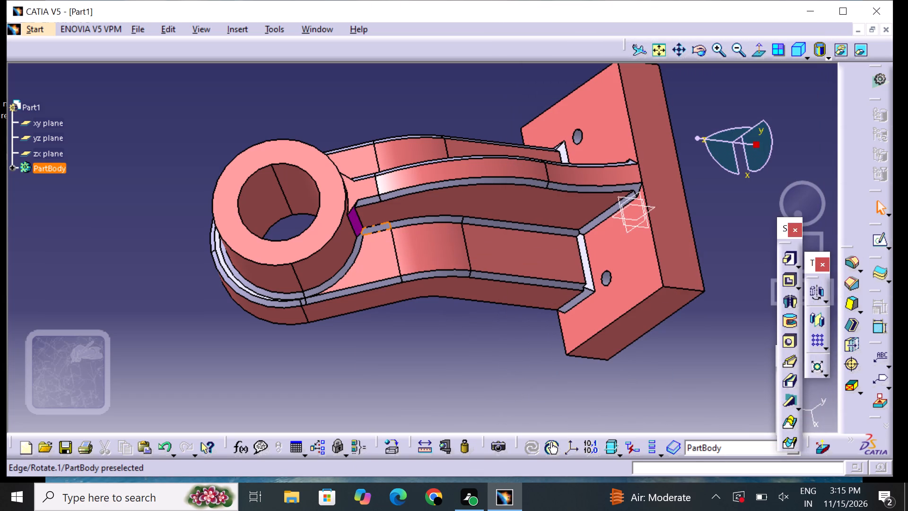
# Set the fill colour of the short chamfer strip between rib and arm nearest the boss to magenta.
pyautogui.click(374, 229)
pyautogui.rightClick(374, 229)
pyautogui.click(424, 256)
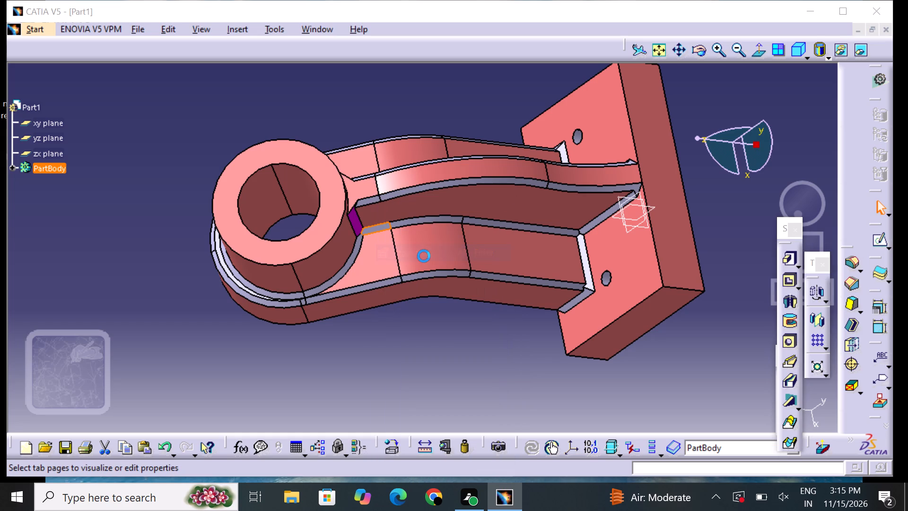
pyautogui.click(549, 108)
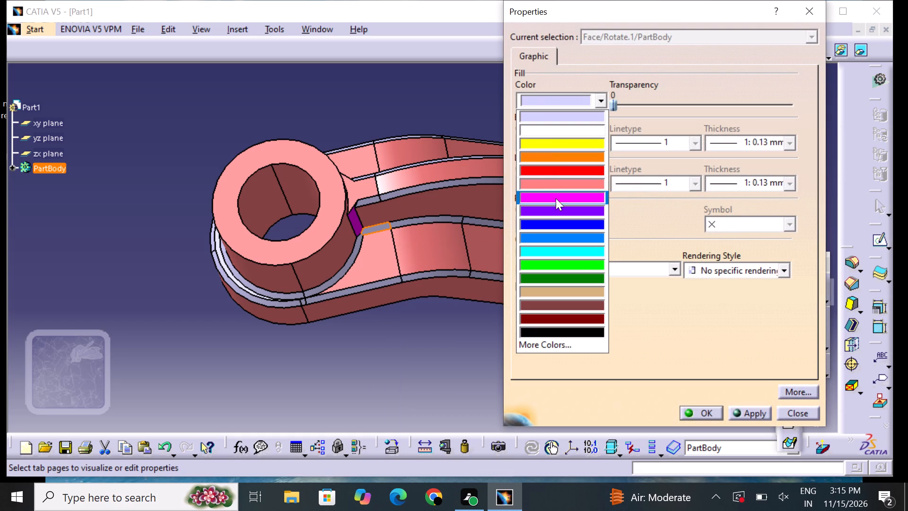
pyautogui.click(559, 199)
pyautogui.click(704, 413)
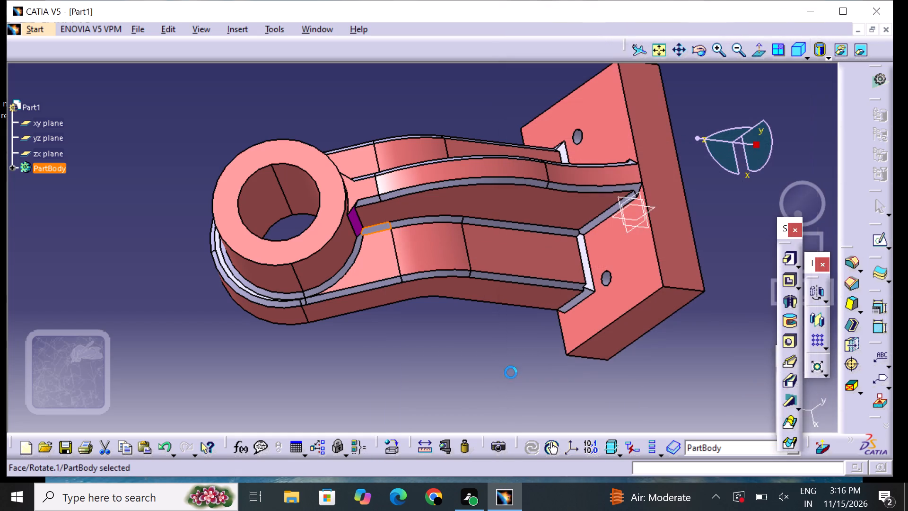
# Set the fill colour of the curved chamfer strip between rib and arm, at the arm's bend, to magenta.
pyautogui.click(503, 369)
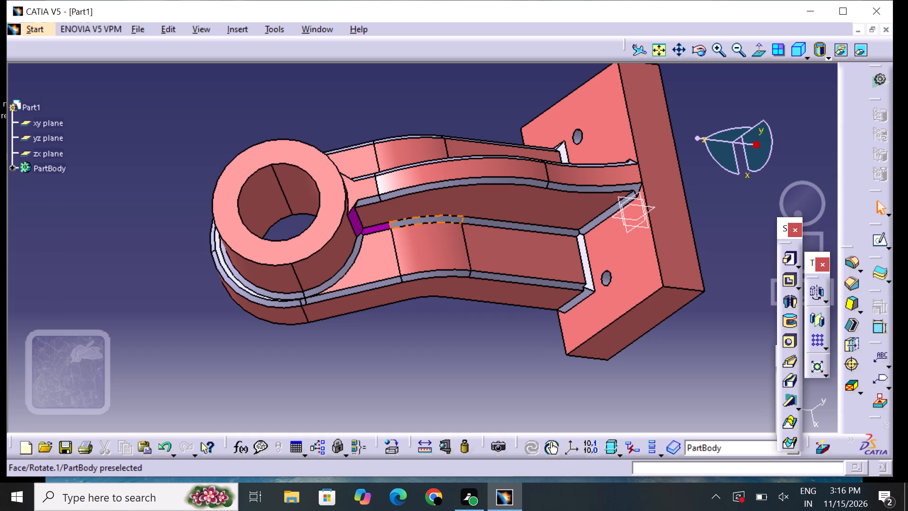
pyautogui.click(440, 220)
pyautogui.rightClick(440, 220)
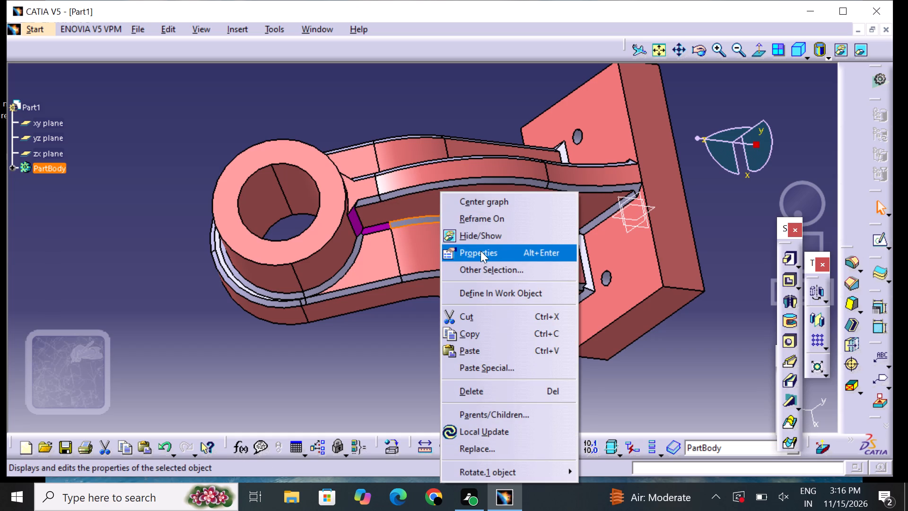
pyautogui.click(480, 251)
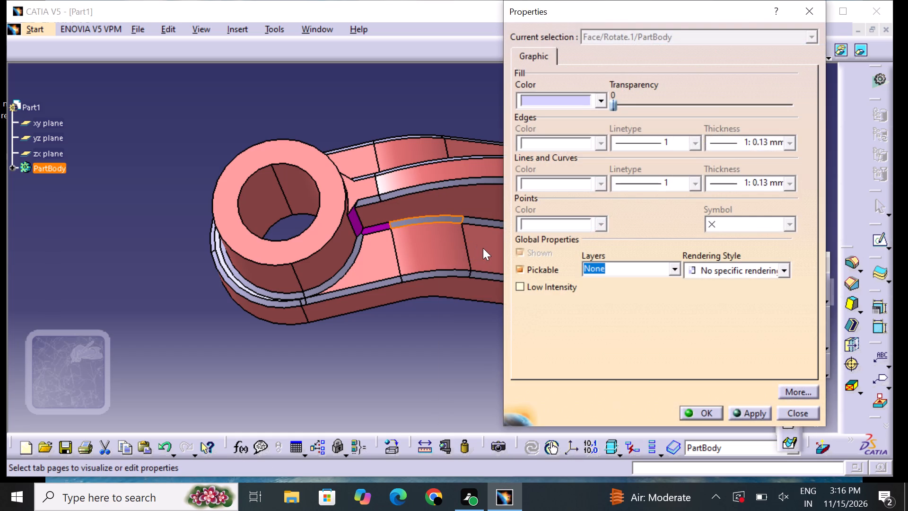
pyautogui.click(562, 102)
pyautogui.click(575, 199)
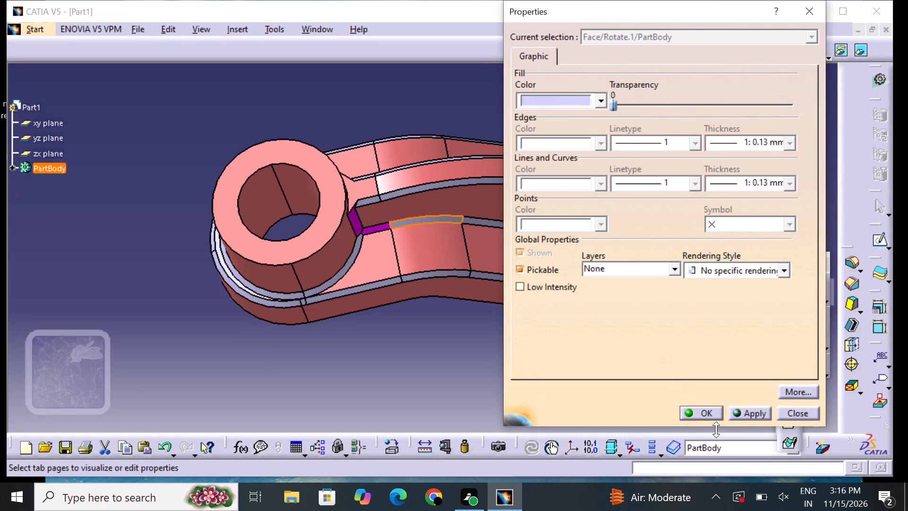
pyautogui.click(700, 417)
pyautogui.click(562, 382)
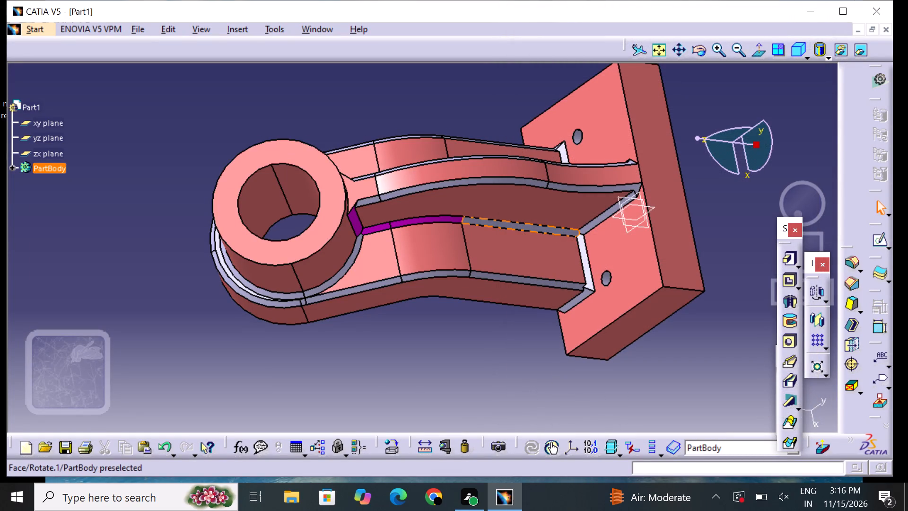
# Set the fill colour of the straight chamfer strip between rib and arm, running to the base, to magenta.
pyautogui.click(511, 225)
pyautogui.rightClick(511, 225)
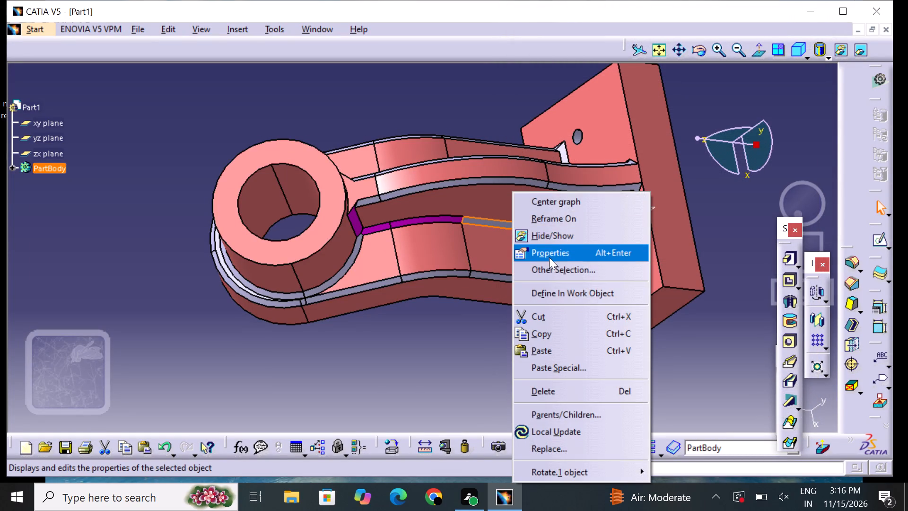
pyautogui.click(550, 256)
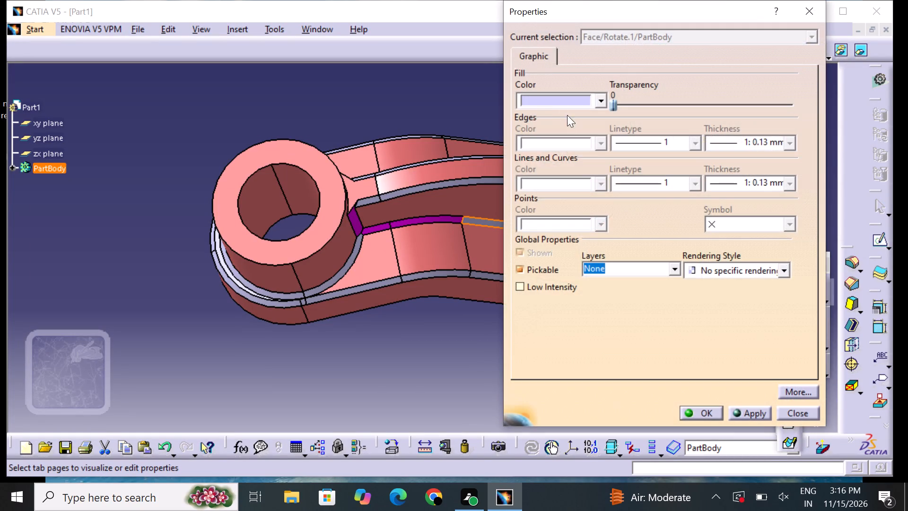
pyautogui.click(553, 101)
pyautogui.click(583, 196)
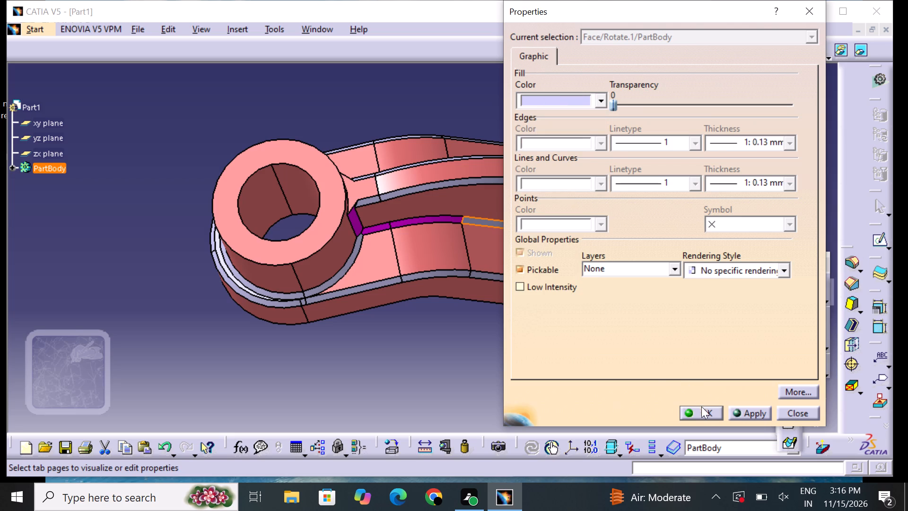
pyautogui.click(708, 416)
pyautogui.click(503, 364)
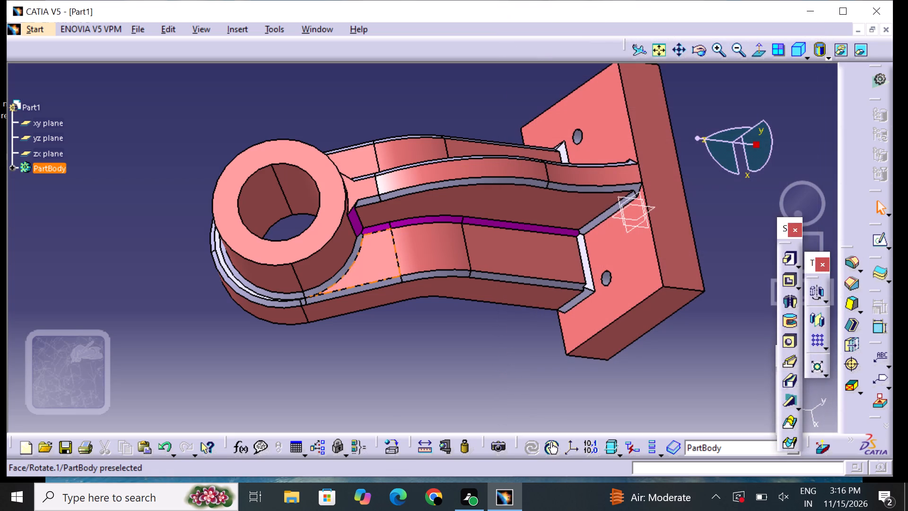
# Set the fill colour of the arc-shaped chamfer face where the boss meets the arm, beside the rib, to magenta.
pyautogui.click(358, 249)
pyautogui.rightClick(358, 249)
pyautogui.click(407, 253)
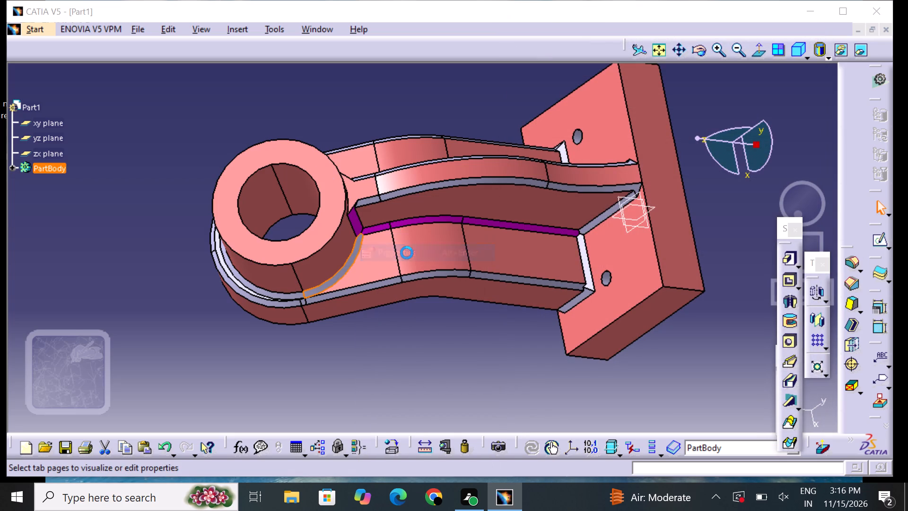
pyautogui.click(549, 100)
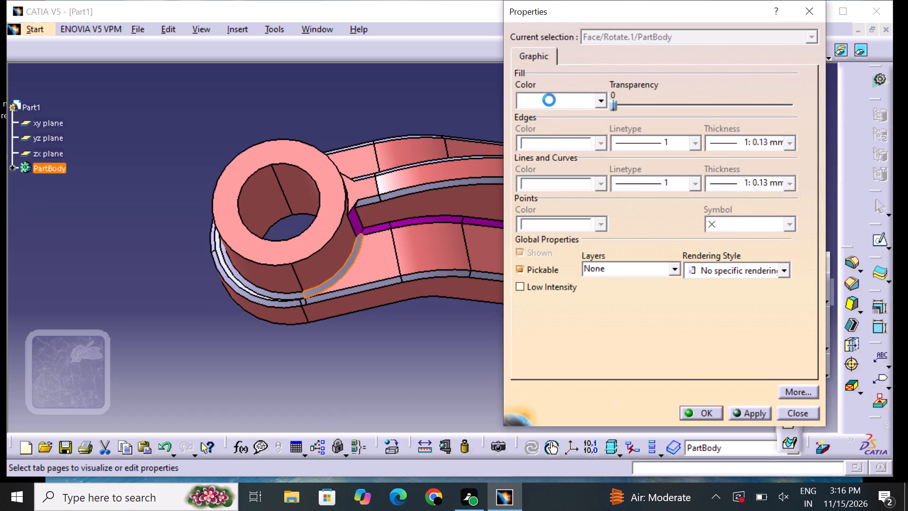
pyautogui.click(577, 196)
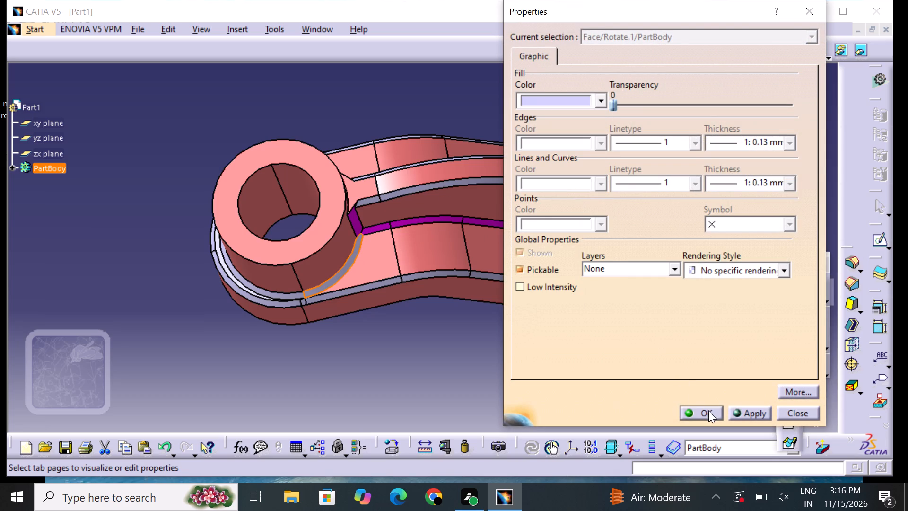
pyautogui.click(710, 411)
pyautogui.click(497, 377)
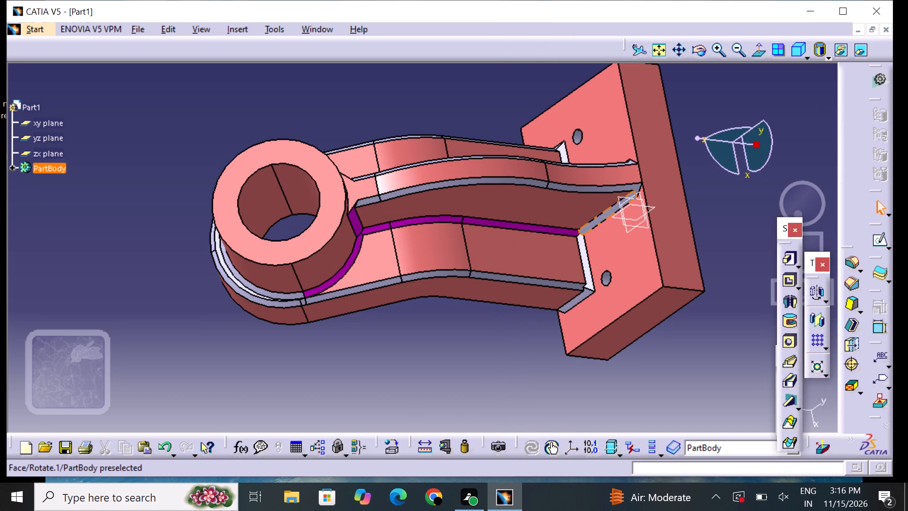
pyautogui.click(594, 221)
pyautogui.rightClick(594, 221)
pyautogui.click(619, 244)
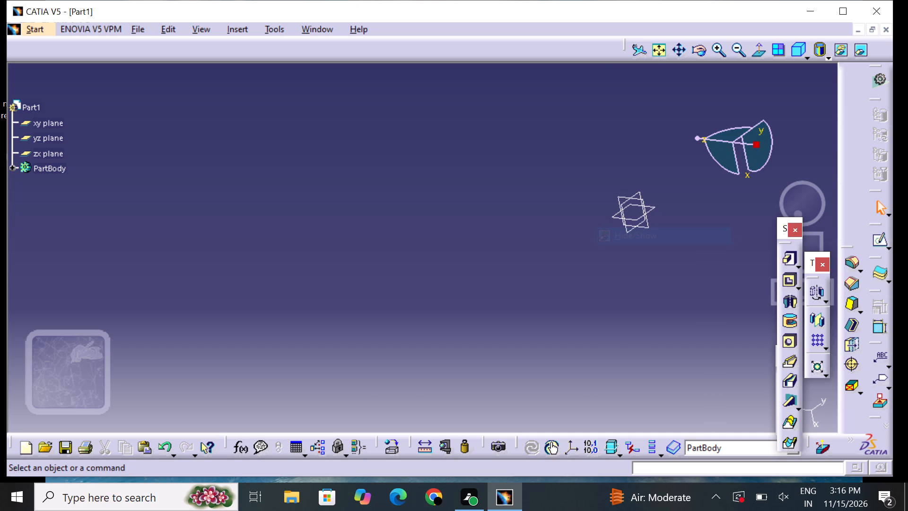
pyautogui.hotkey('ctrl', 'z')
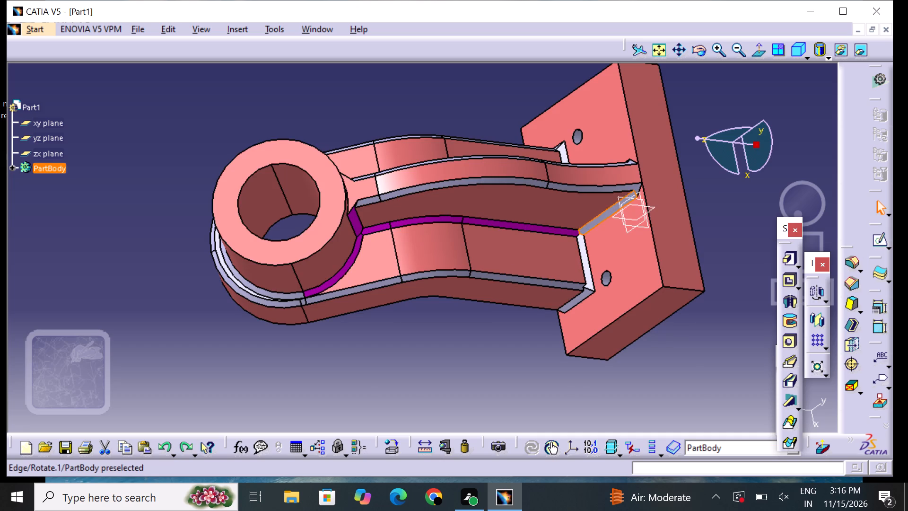
# Set the fill colour of the chamfer strip where the rib's side meets the base to magenta.
pyautogui.click(597, 220)
pyautogui.rightClick(597, 220)
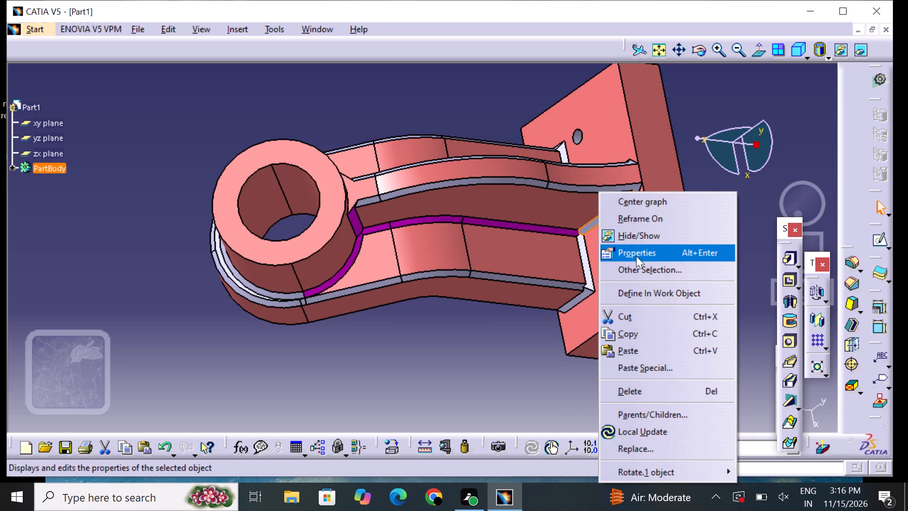
pyautogui.click(637, 255)
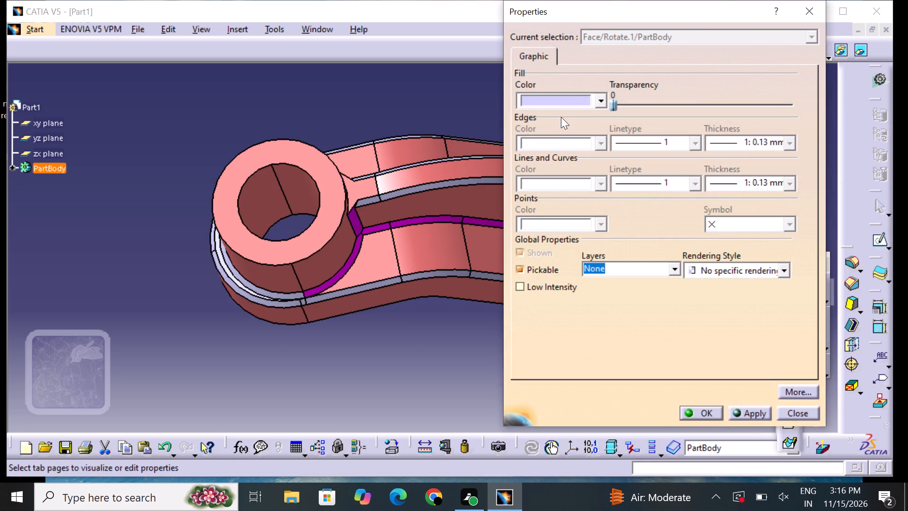
pyautogui.click(552, 102)
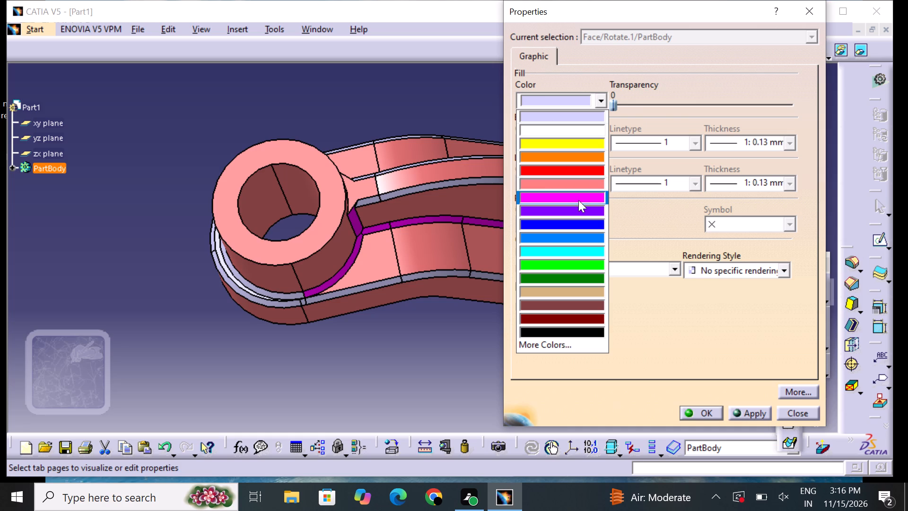
pyautogui.click(579, 198)
pyautogui.click(713, 414)
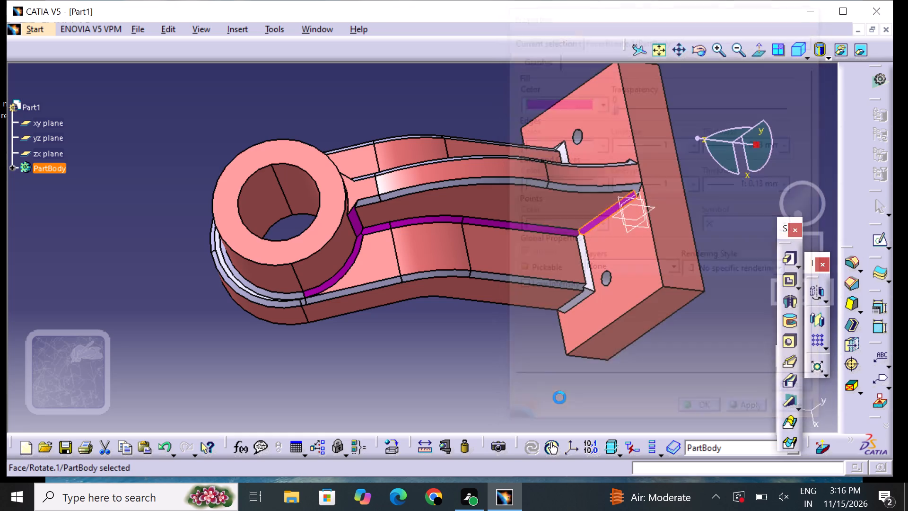
pyautogui.click(498, 382)
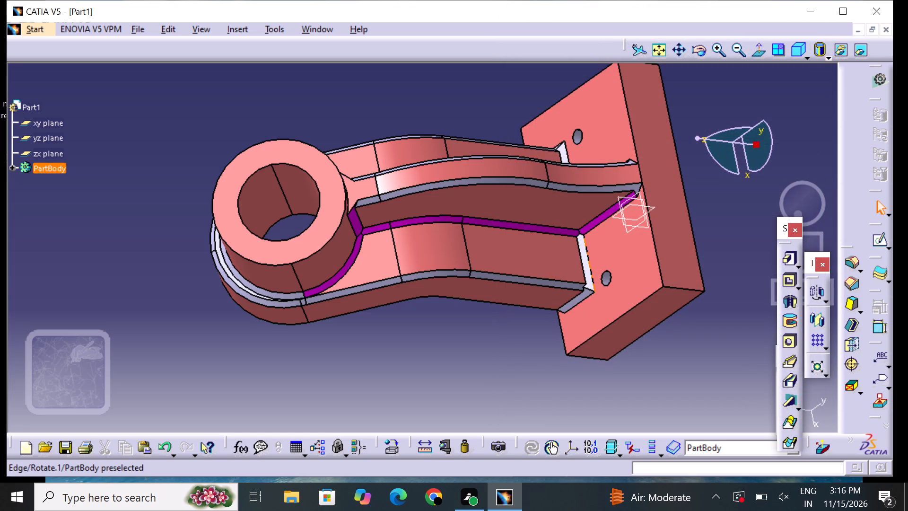
# Set the fill colour of the chamfer strip where the arm's broad rib-side face meets the base to magenta.
pyautogui.click(585, 259)
pyautogui.rightClick(585, 259)
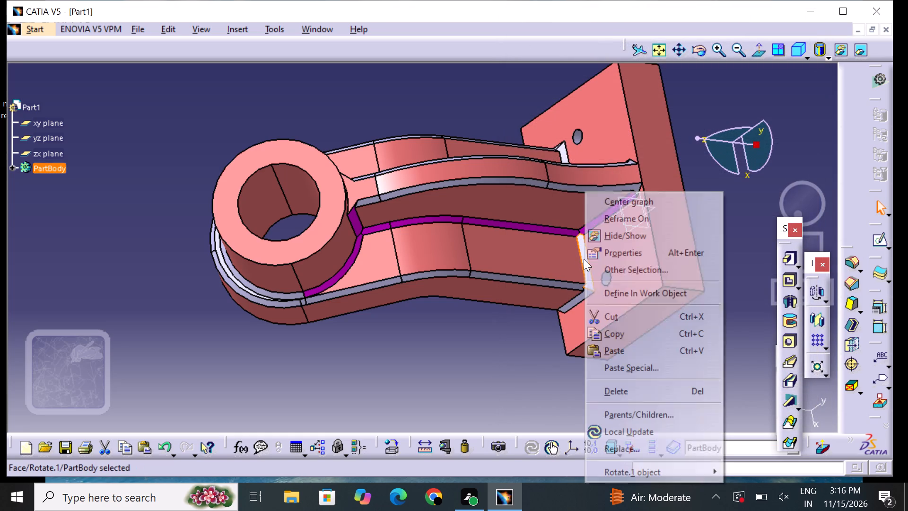
pyautogui.click(607, 254)
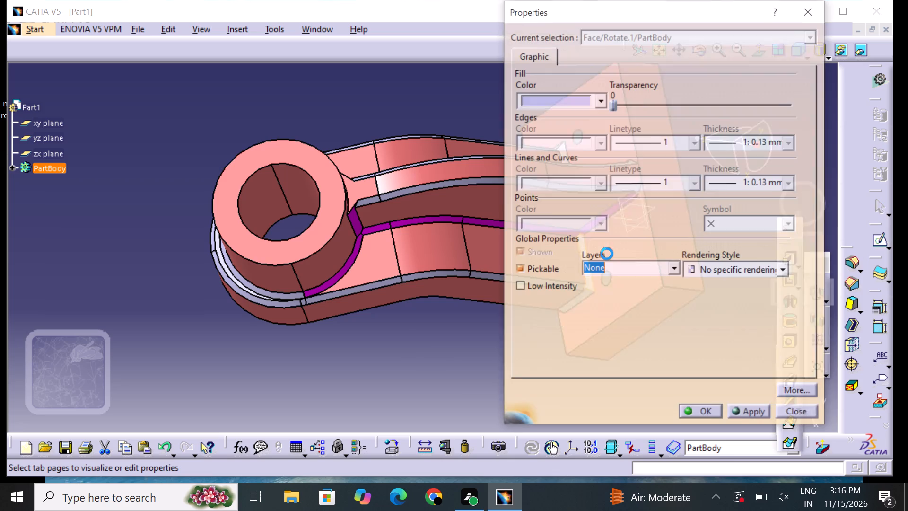
pyautogui.click(545, 98)
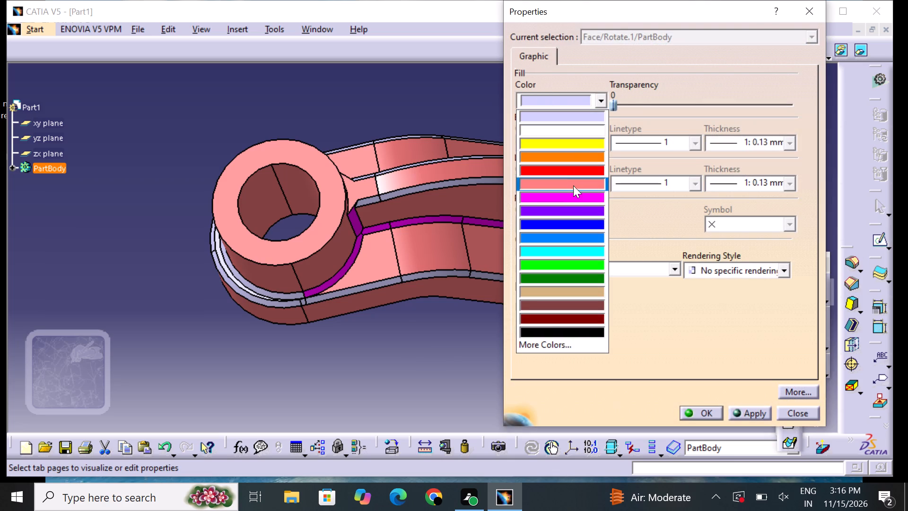
pyautogui.click(578, 196)
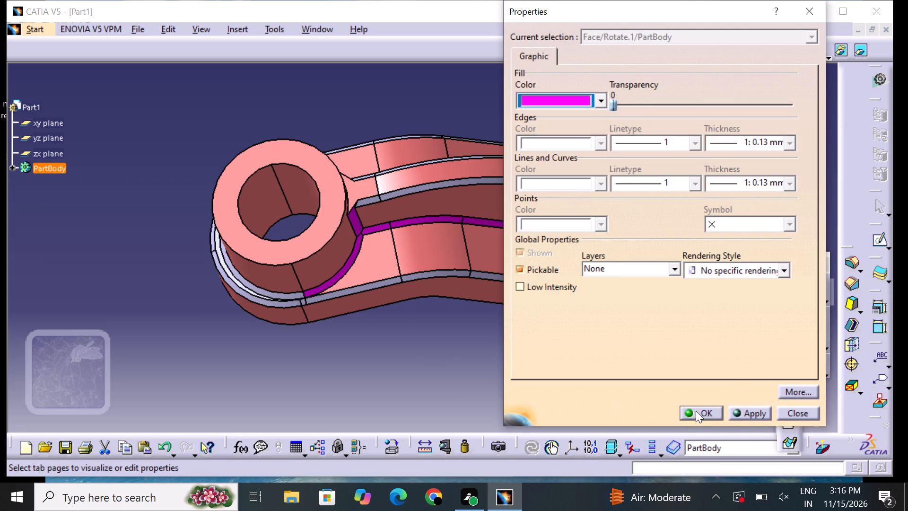
pyautogui.click(698, 410)
pyautogui.click(499, 363)
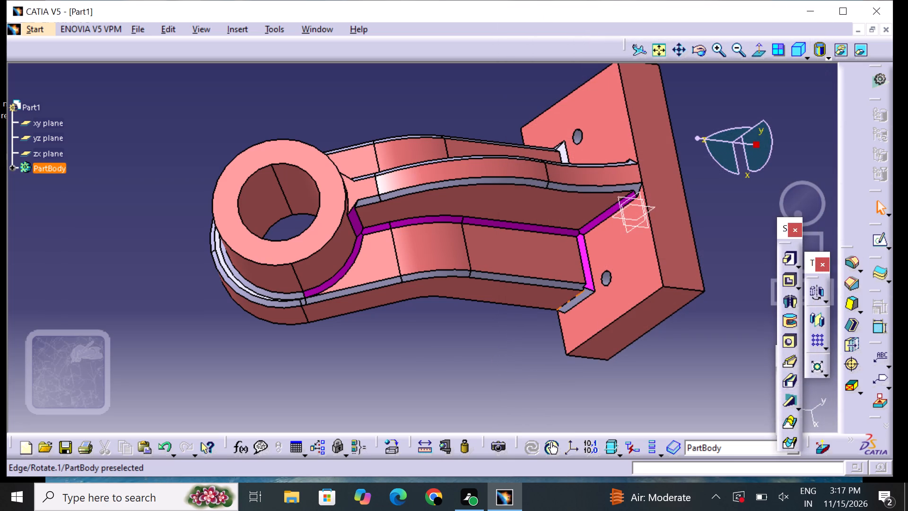
# Set the fill colour of the short chamfer face where the arm's narrow side meets the base to magenta.
pyautogui.click(580, 299)
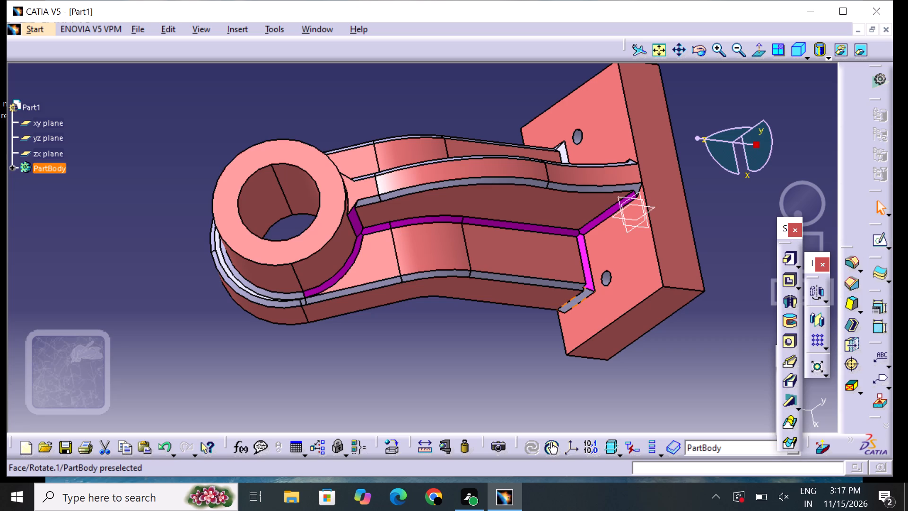
pyautogui.click(580, 298)
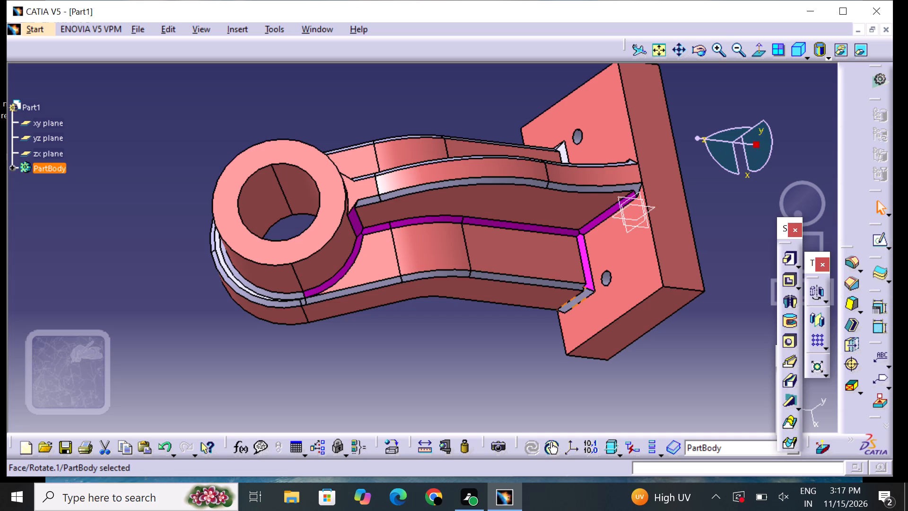
pyautogui.rightClick(581, 298)
pyautogui.click(627, 66)
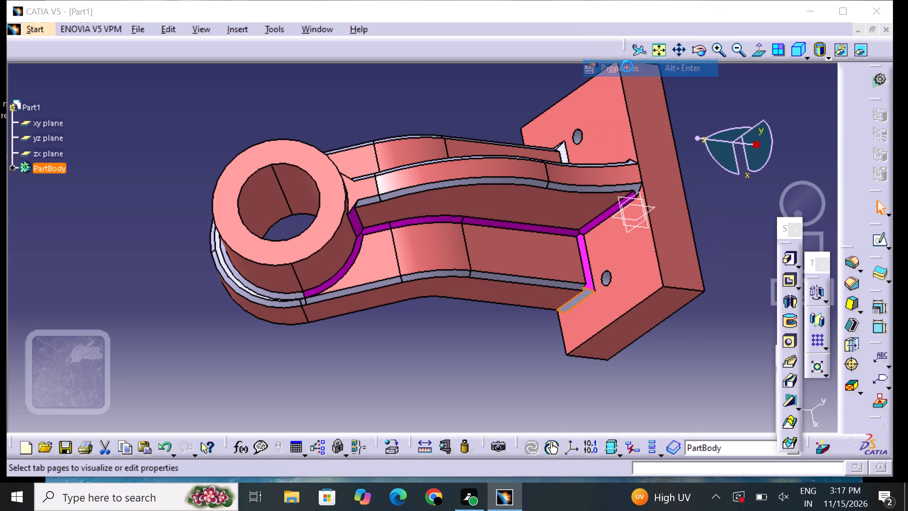
pyautogui.click(567, 99)
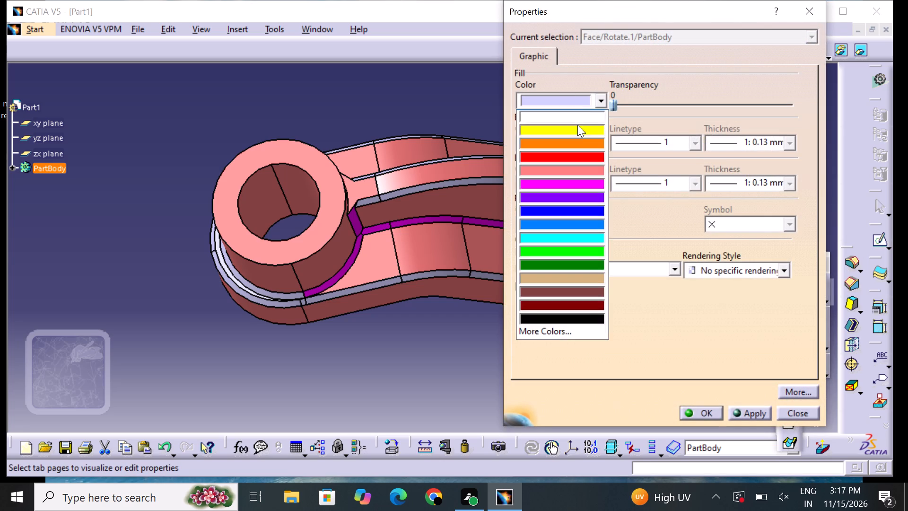
pyautogui.click(577, 190)
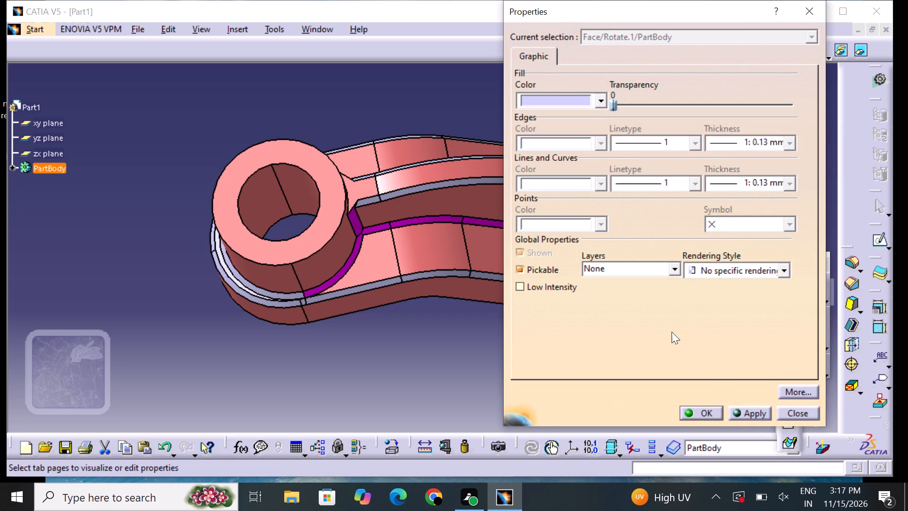
pyautogui.click(711, 413)
pyautogui.click(453, 393)
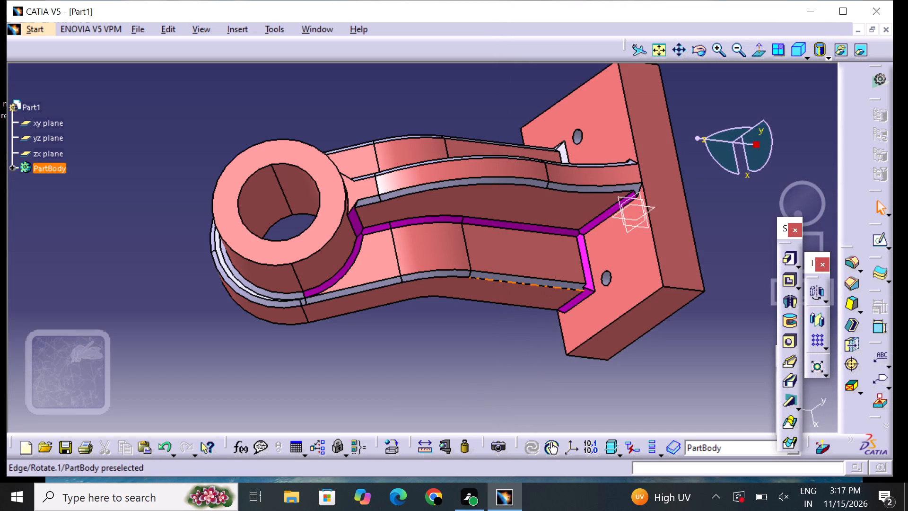
# Set the fill colour of the straight chamfer strip along the arm's outer edge nearest the base to magenta.
pyautogui.click(552, 282)
pyautogui.rightClick(553, 282)
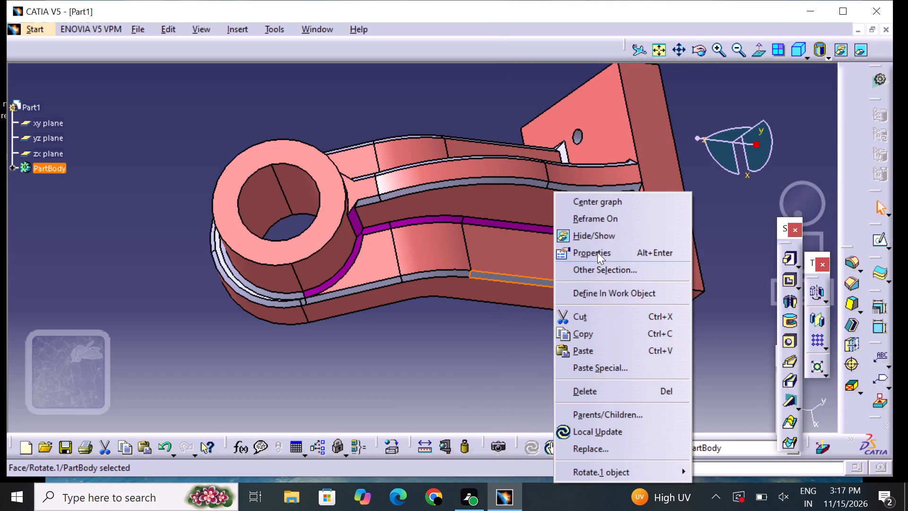
pyautogui.click(598, 252)
pyautogui.click(550, 103)
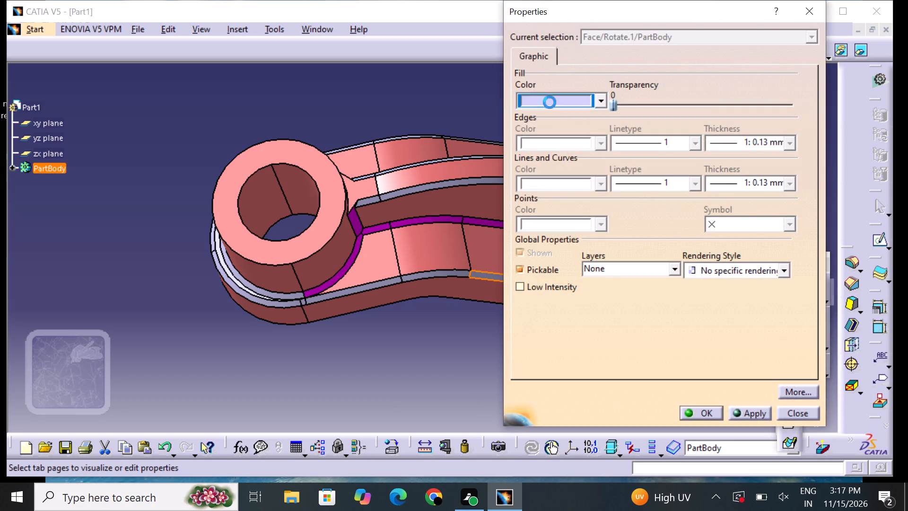
pyautogui.click(583, 197)
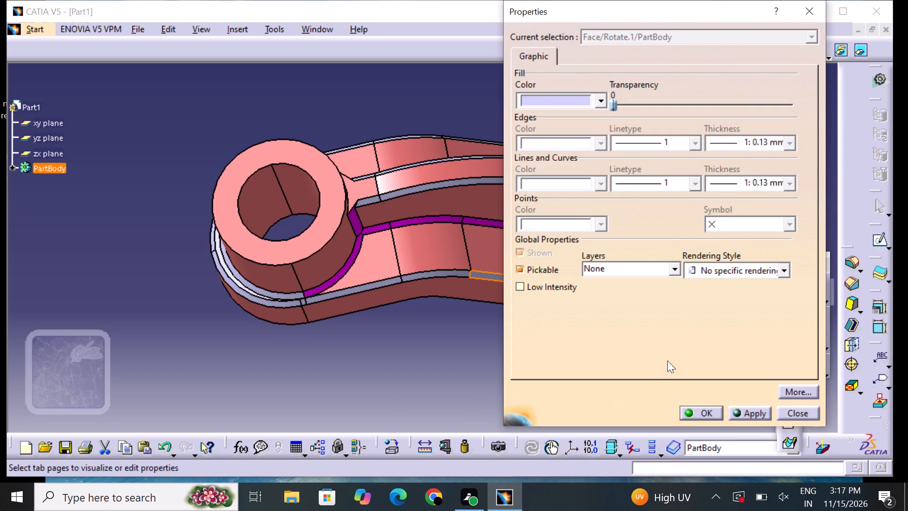
pyautogui.click(705, 411)
pyautogui.click(504, 387)
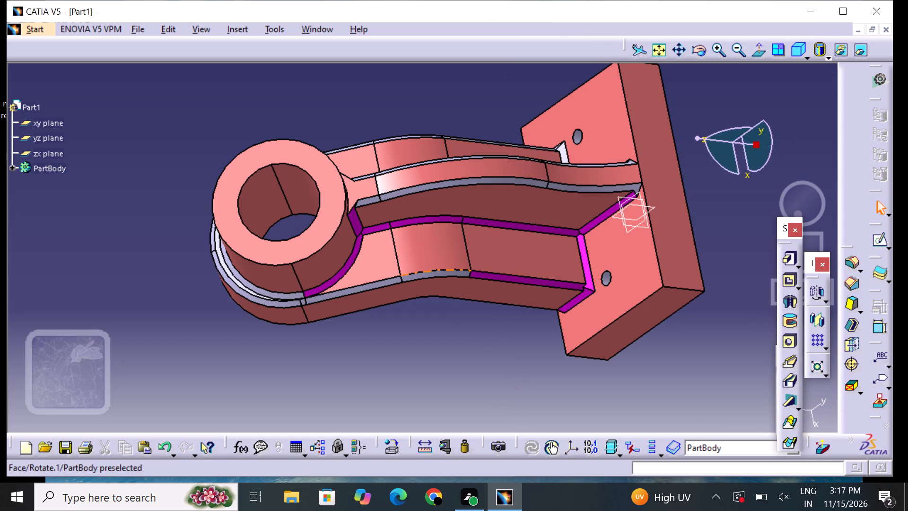
# Set the fill colour of the curved chamfer strip at the bend of the arm's outer edge to magenta.
pyautogui.click(447, 273)
pyautogui.rightClick(448, 273)
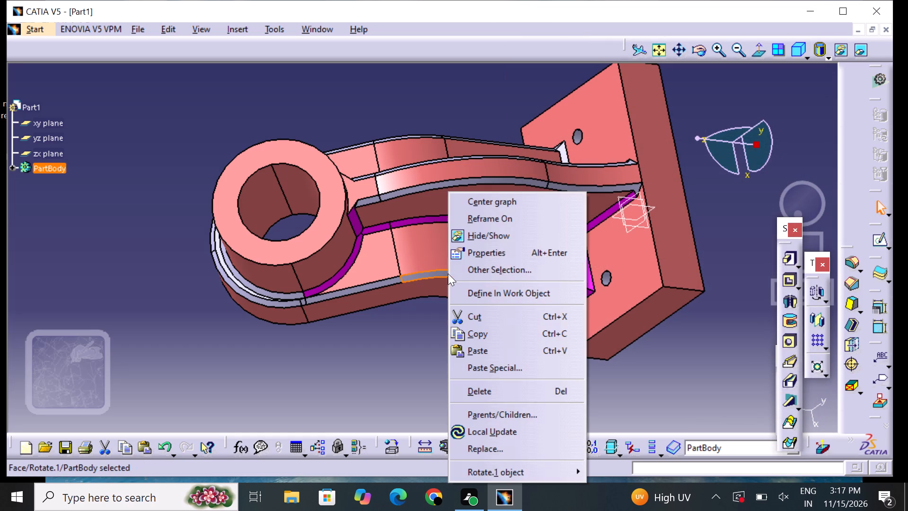
pyautogui.click(475, 255)
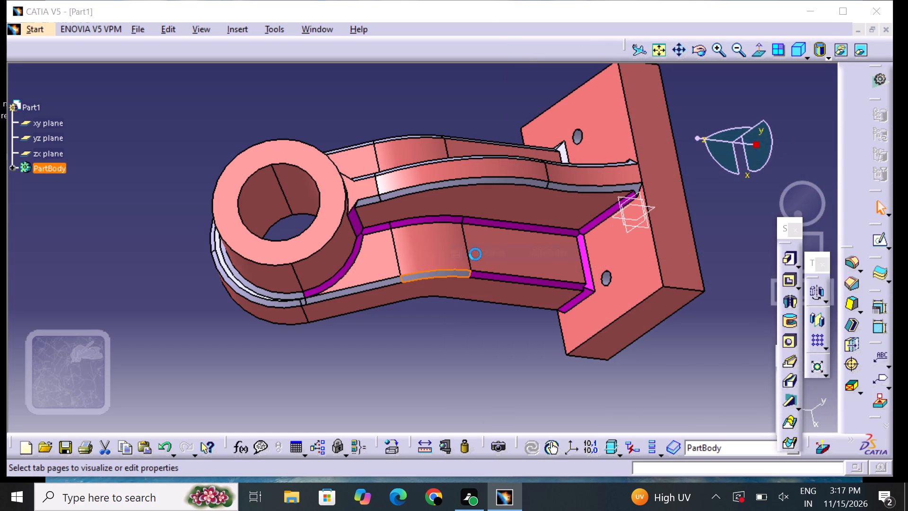
pyautogui.click(562, 101)
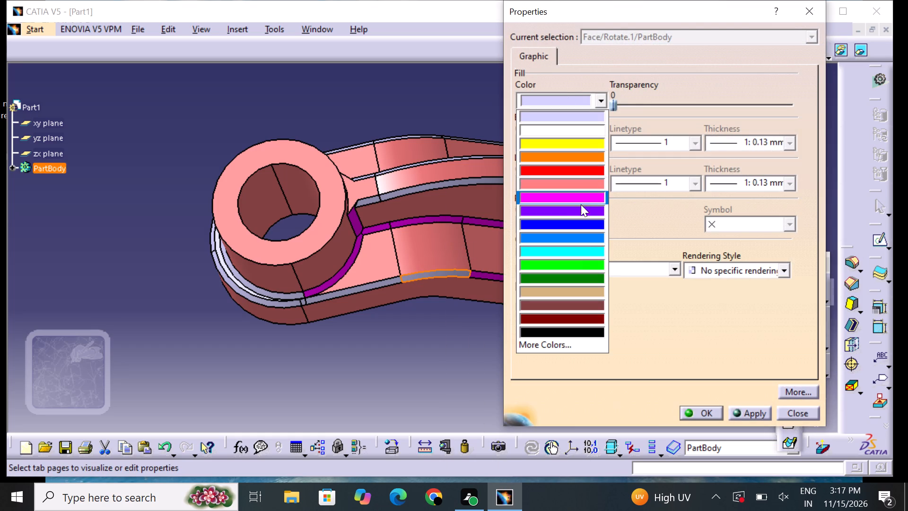
pyautogui.click(581, 197)
pyautogui.click(705, 412)
pyautogui.click(443, 390)
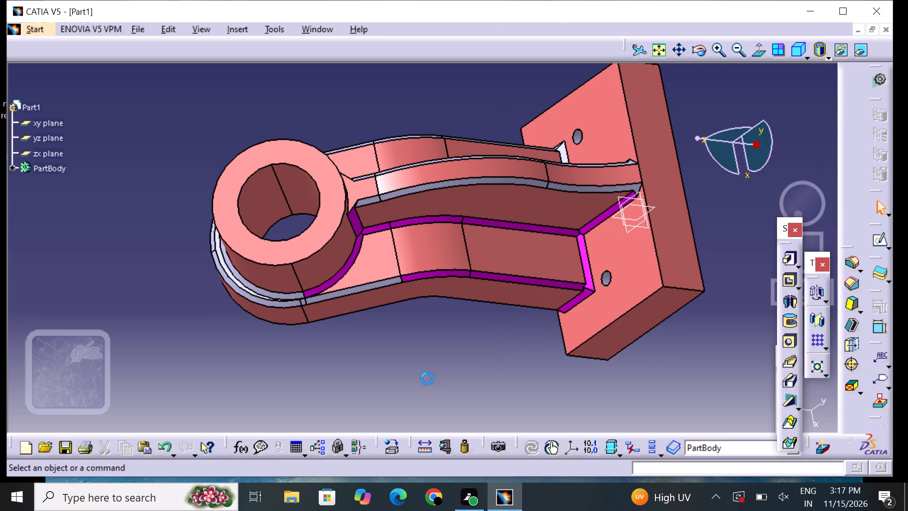
# Set the fill colour of the straight chamfer strip along the arm's outer edge nearest the boss to magenta.
pyautogui.click(362, 289)
pyautogui.rightClick(363, 289)
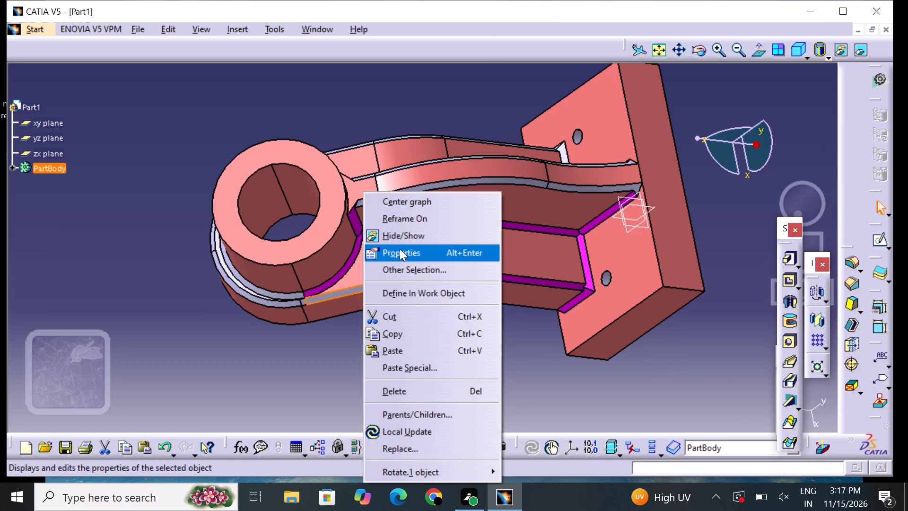
pyautogui.click(402, 254)
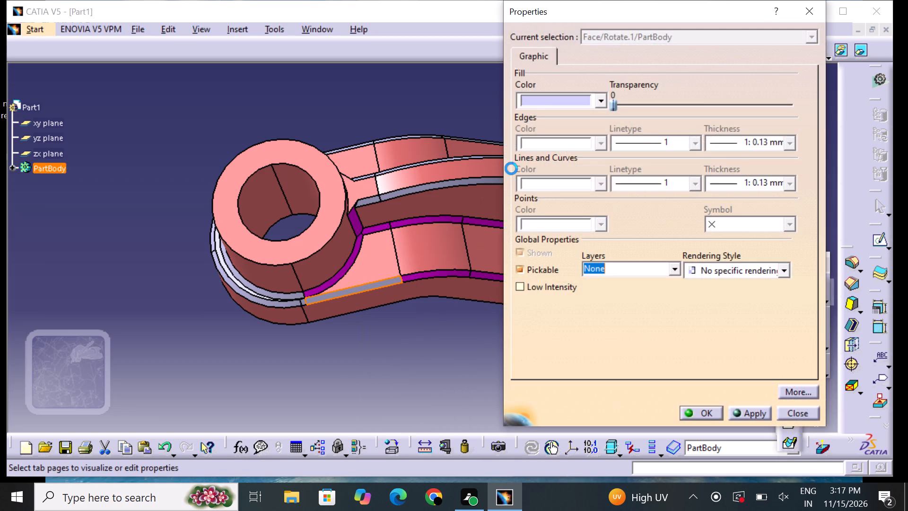
pyautogui.click(537, 98)
pyautogui.click(558, 195)
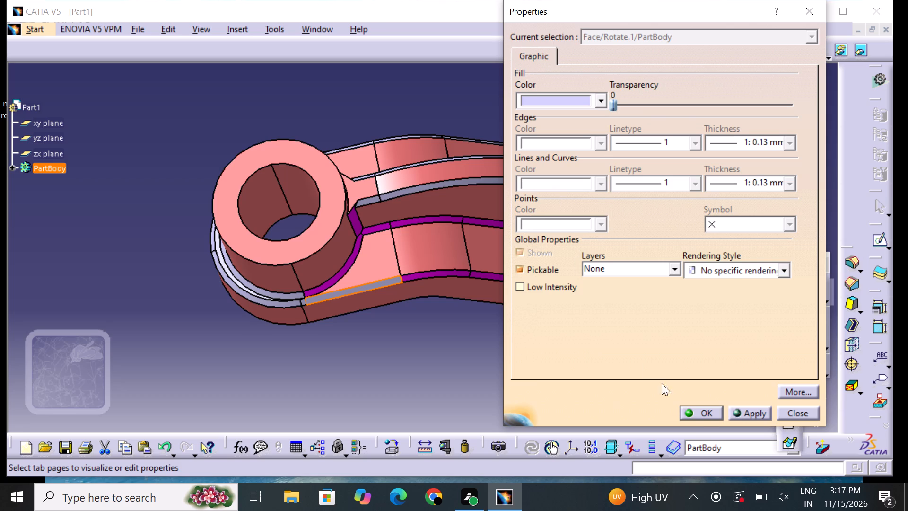
pyautogui.click(707, 410)
pyautogui.moveTo(489, 391); pyautogui.dragTo(492, 381)
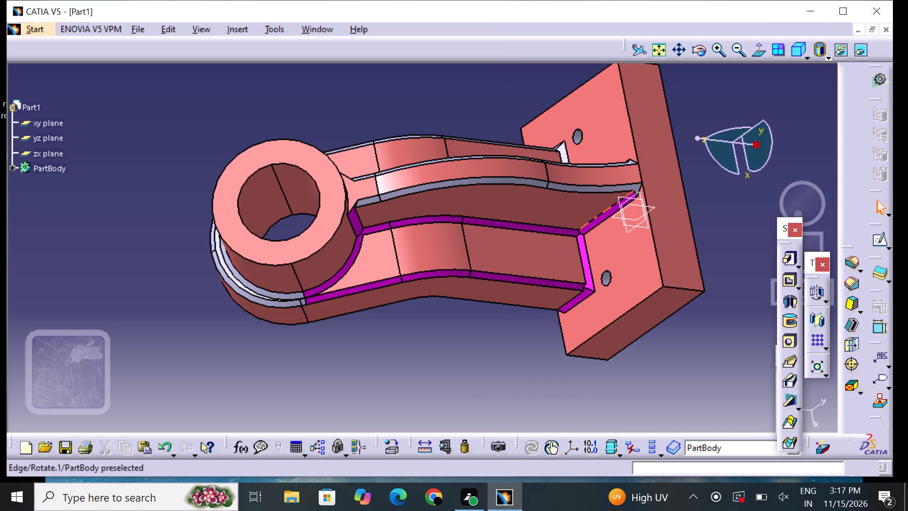
# Set the fill colour of the chamfer strip along the rib's upper edge nearest the base to magenta.
pyautogui.click(630, 189)
pyautogui.rightClick(630, 189)
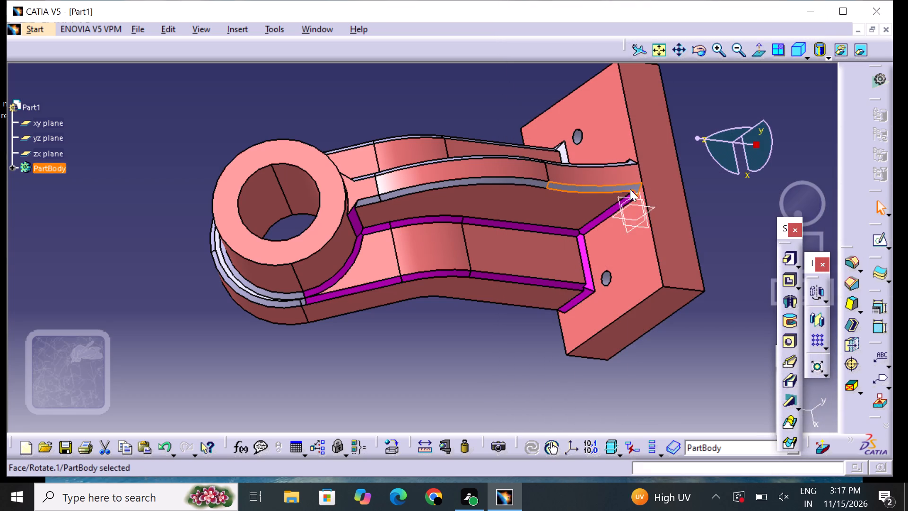
pyautogui.click(664, 254)
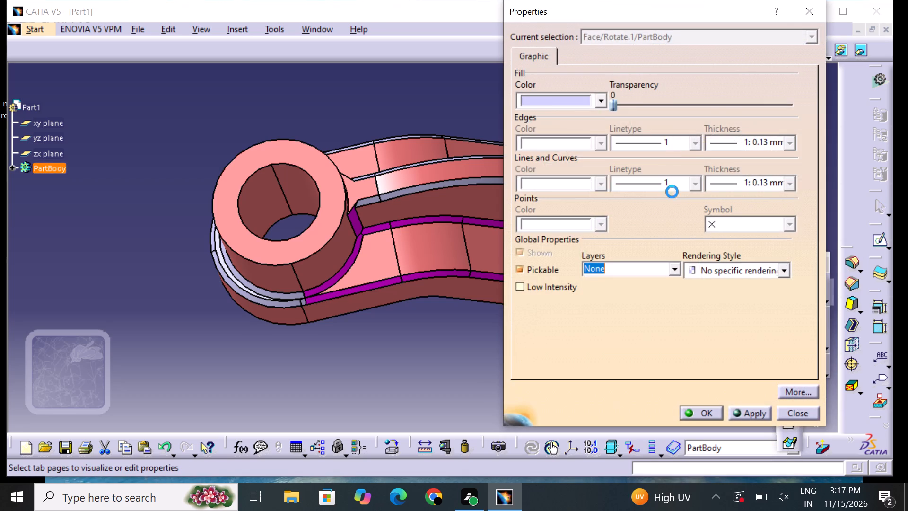
pyautogui.click(552, 98)
pyautogui.click(574, 197)
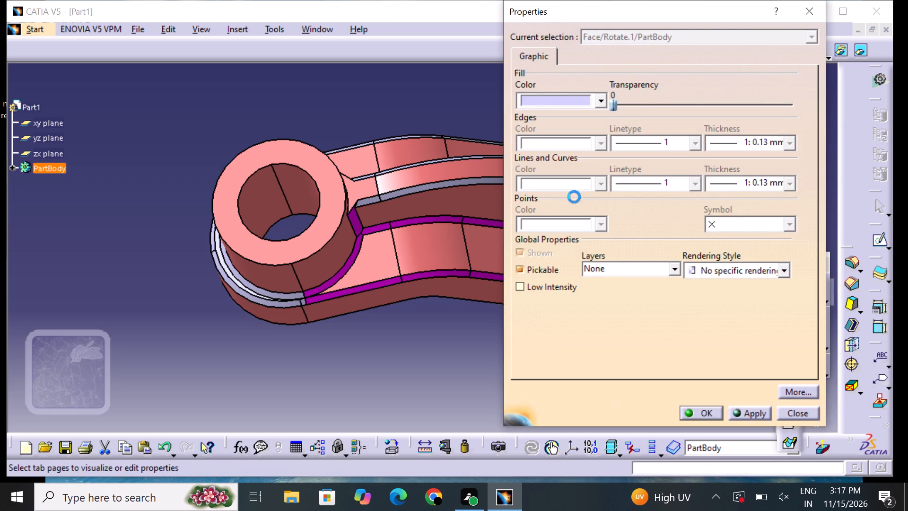
pyautogui.click(707, 416)
pyautogui.moveTo(504, 376); pyautogui.dragTo(505, 371)
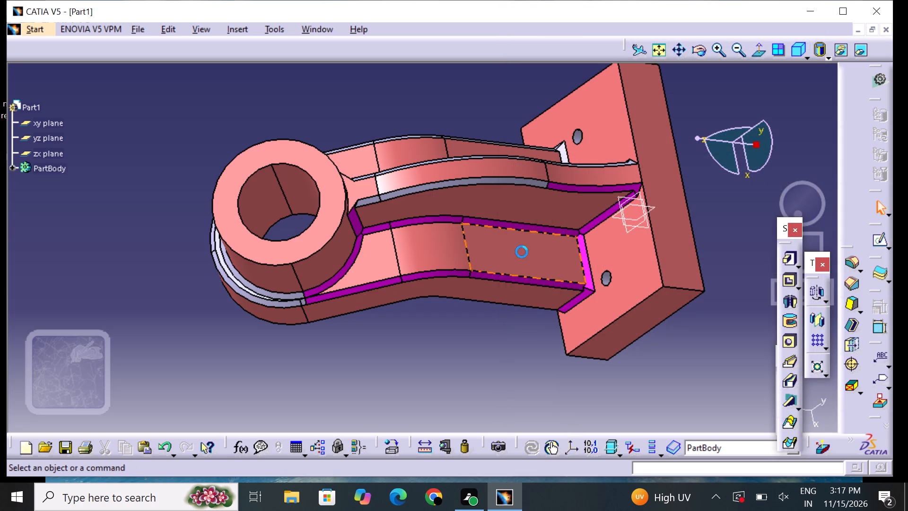
# Set the fill colour of the long curved chamfer strip along the middle of the rib's upper edge to magenta.
pyautogui.click(490, 181)
pyautogui.rightClick(490, 181)
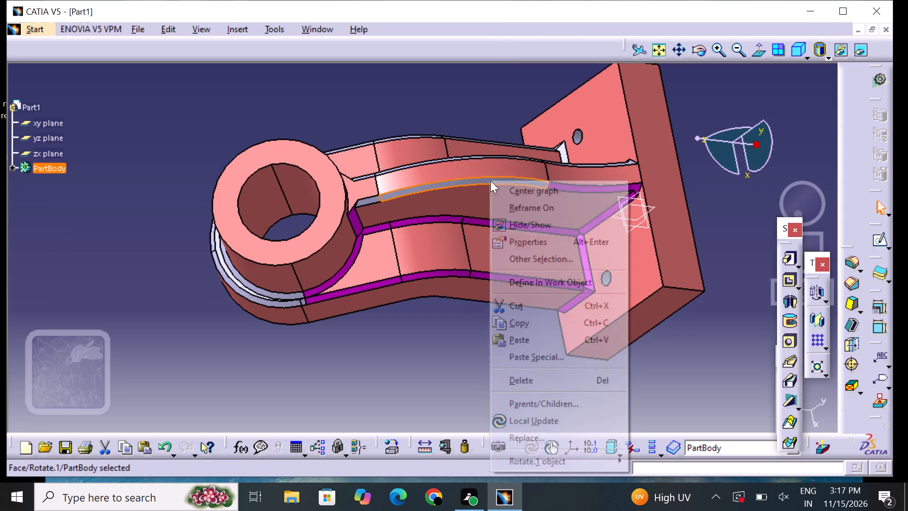
pyautogui.click(535, 240)
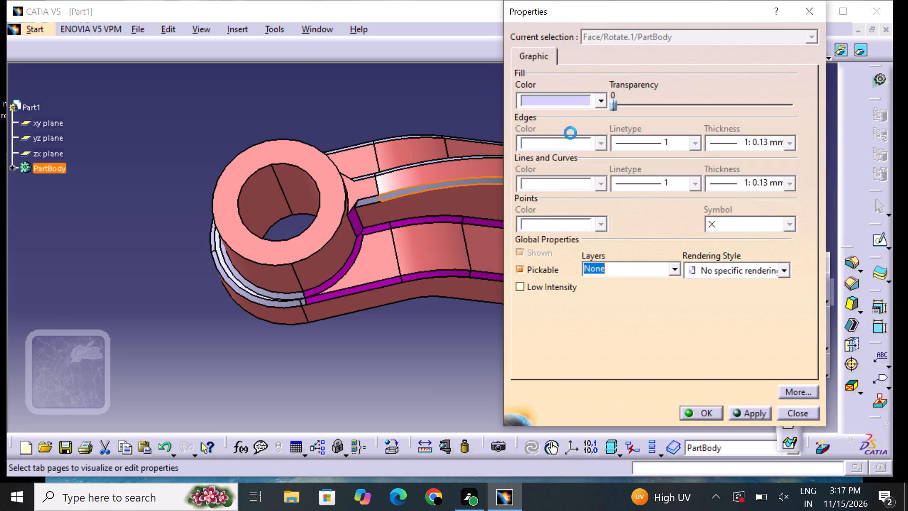
pyautogui.click(554, 101)
pyautogui.click(578, 201)
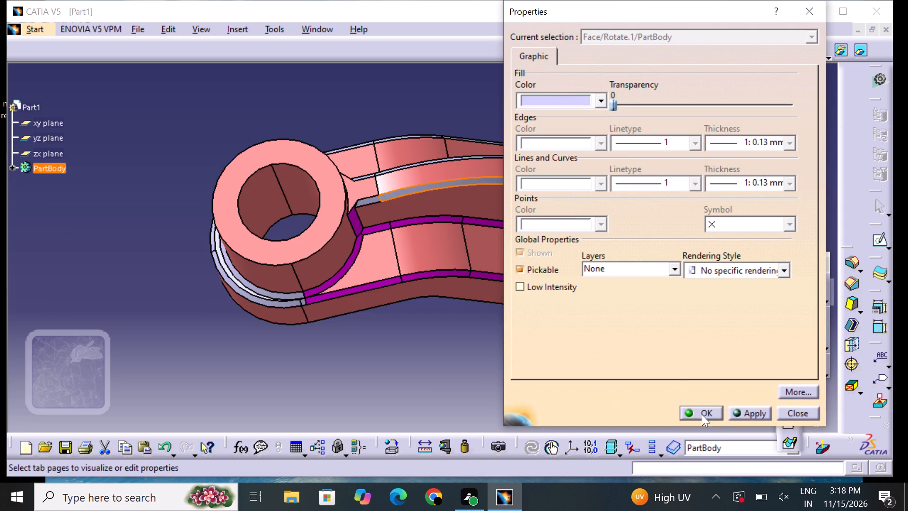
pyautogui.click(701, 408)
pyautogui.click(550, 425)
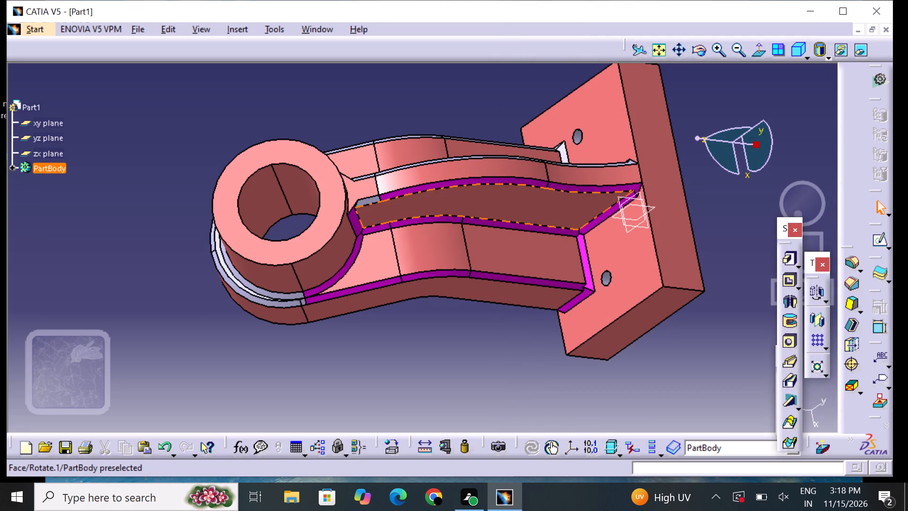
# Set the fill colour of the short chamfer strip on the rib's upper edge beside the boss to magenta.
pyautogui.click(367, 202)
pyautogui.rightClick(367, 201)
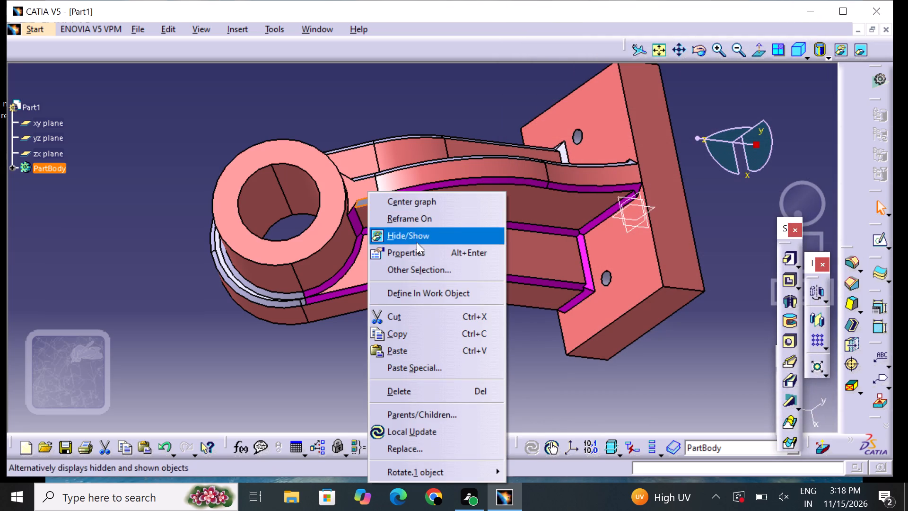
pyautogui.click(420, 246)
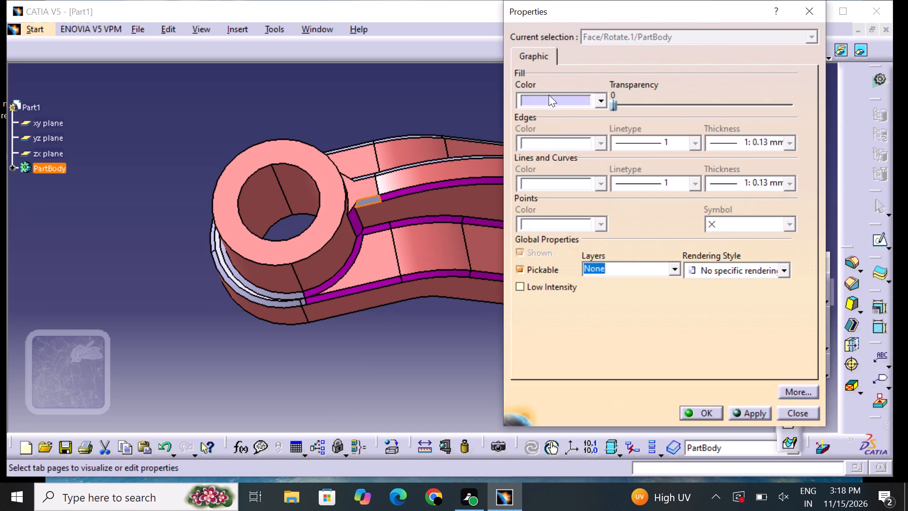
pyautogui.moveTo(549, 95); pyautogui.dragTo(549, 99)
pyautogui.click(586, 199)
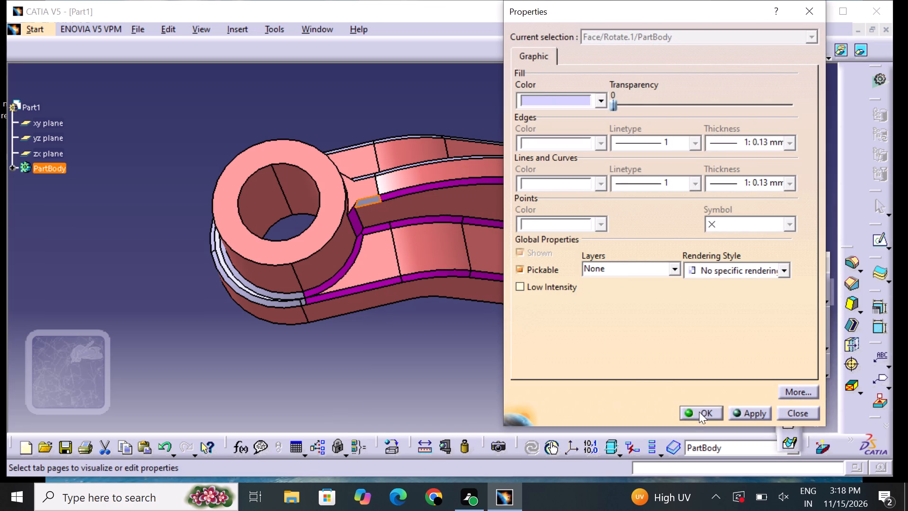
pyautogui.click(699, 411)
pyautogui.click(479, 396)
# Set the fill colour of the tiny chamfer face where the arm's straight outer edge meets its rounded boss end to magenta.
pyautogui.moveTo(428, 352); pyautogui.dragTo(463, 344, button='middle')
pyautogui.moveTo(448, 349); pyautogui.dragTo(463, 344, button='right')
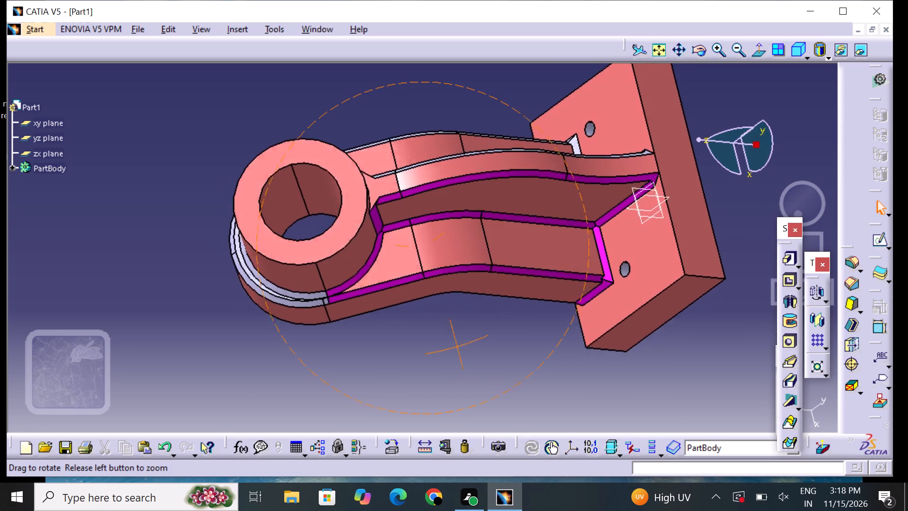
pyautogui.moveTo(463, 344); pyautogui.dragTo(524, 308, button='middle')
pyautogui.moveTo(463, 344); pyautogui.dragTo(524, 308, button='right')
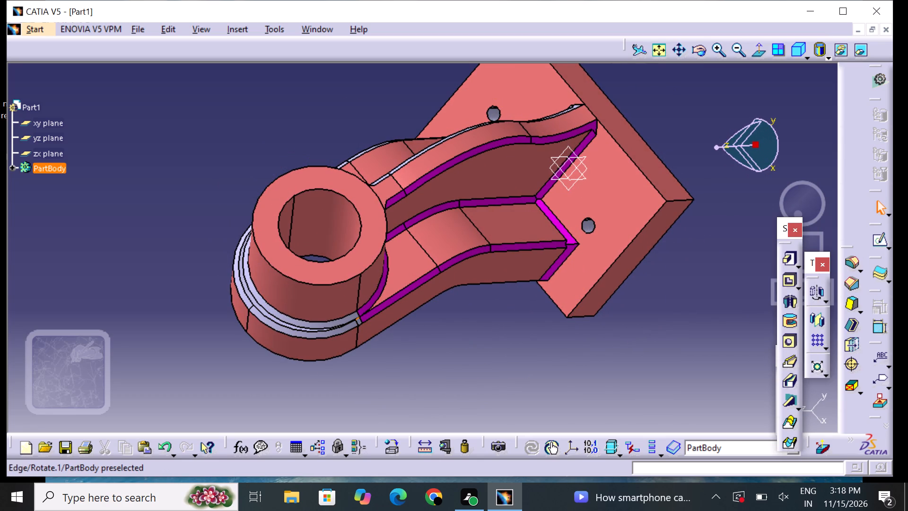
pyautogui.click(358, 321)
pyautogui.rightClick(358, 321)
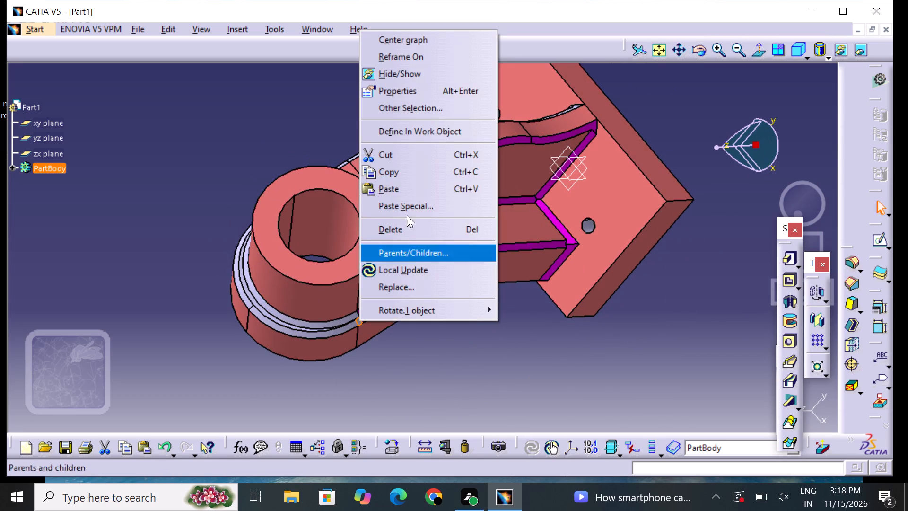
pyautogui.click(414, 94)
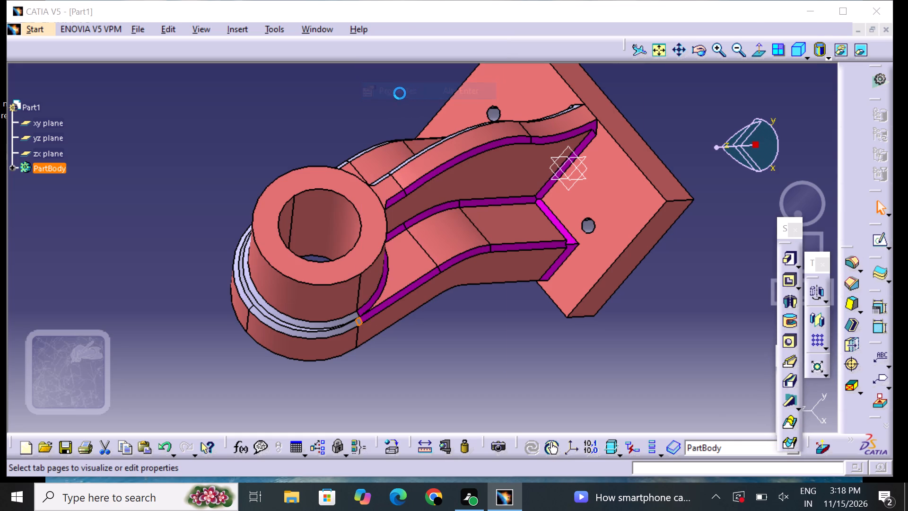
pyautogui.click(542, 100)
pyautogui.moveTo(571, 194); pyautogui.dragTo(605, 259)
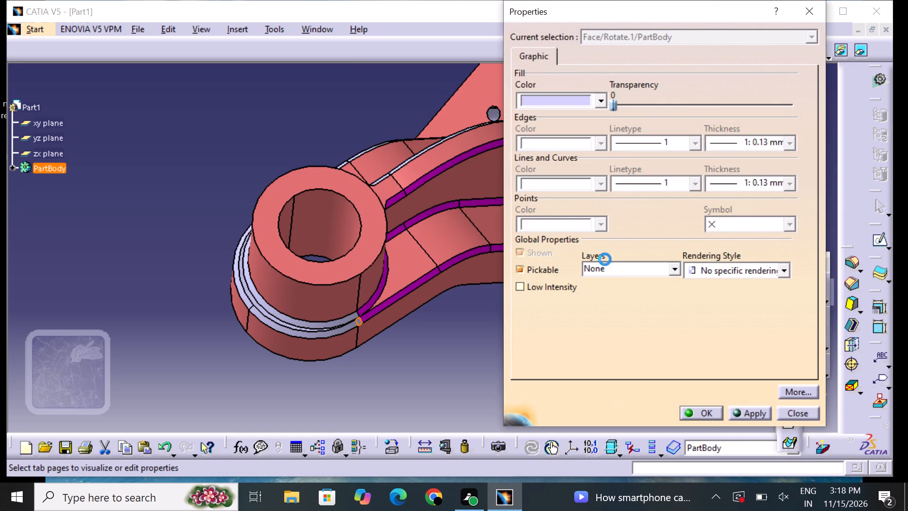
pyautogui.moveTo(605, 259); pyautogui.dragTo(573, 199)
pyautogui.click(701, 408)
pyautogui.click(467, 396)
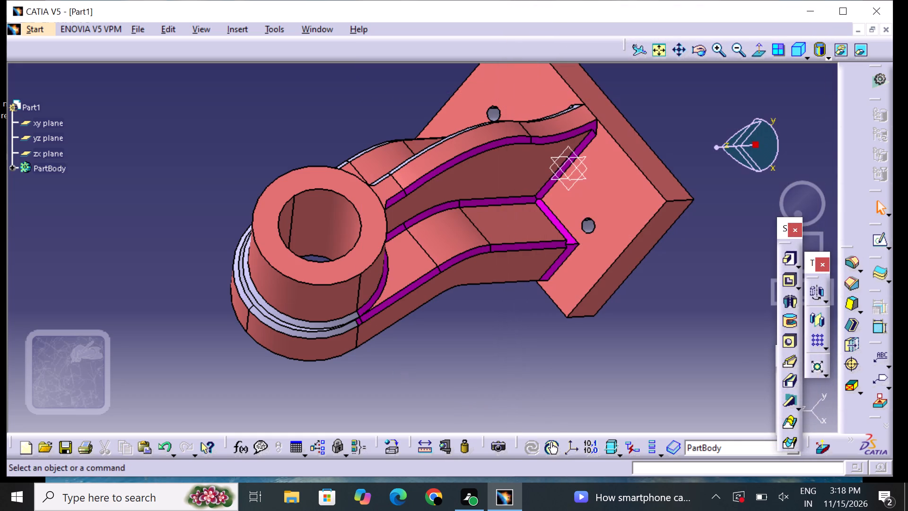
# Set the fill colour of the curved chamfer strip on the outer edge of the arm's rounded end to magenta.
pyautogui.click(327, 333)
pyautogui.rightClick(327, 333)
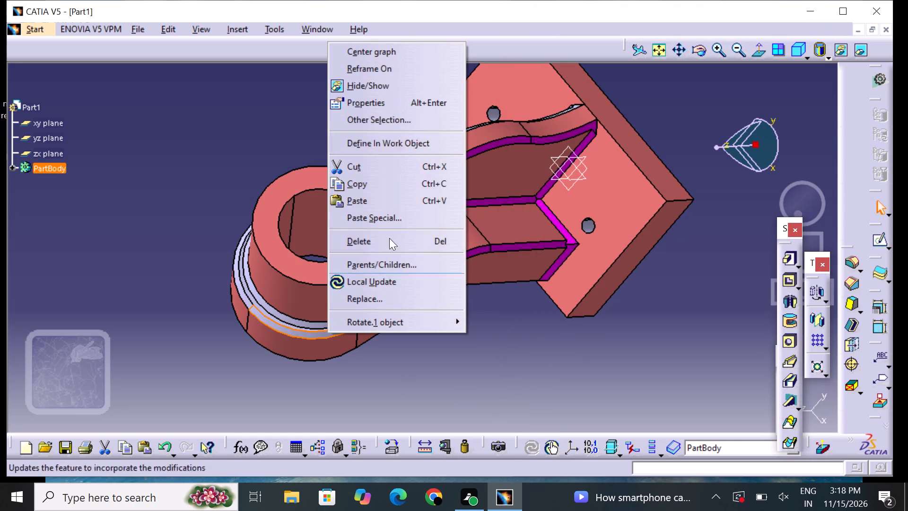
pyautogui.click(435, 102)
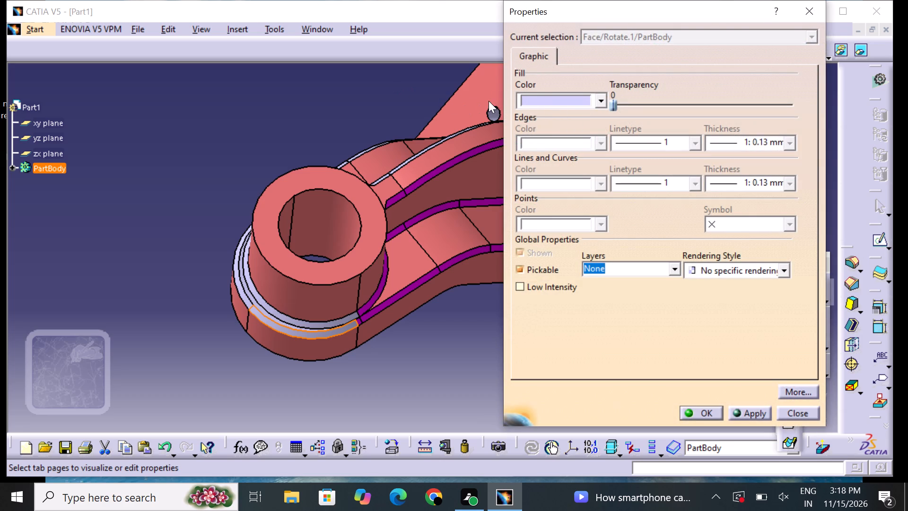
pyautogui.click(536, 94)
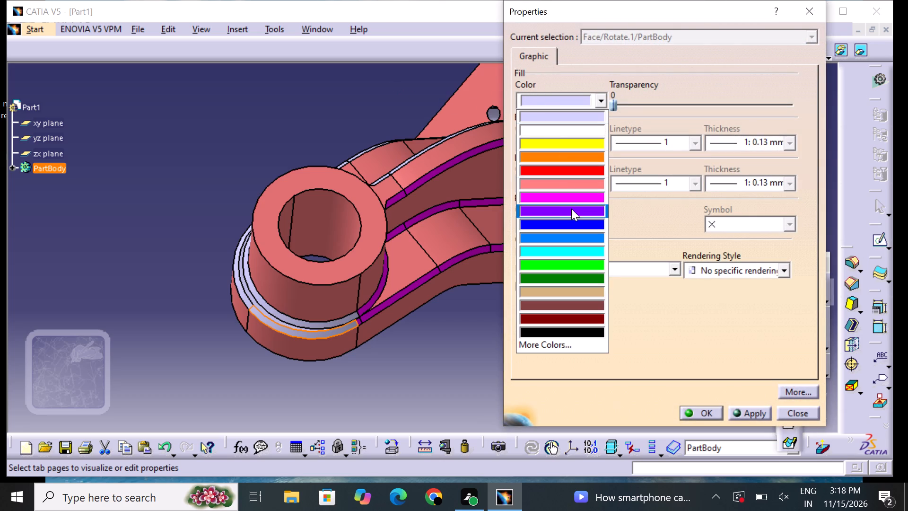
pyautogui.click(578, 200)
pyautogui.click(706, 406)
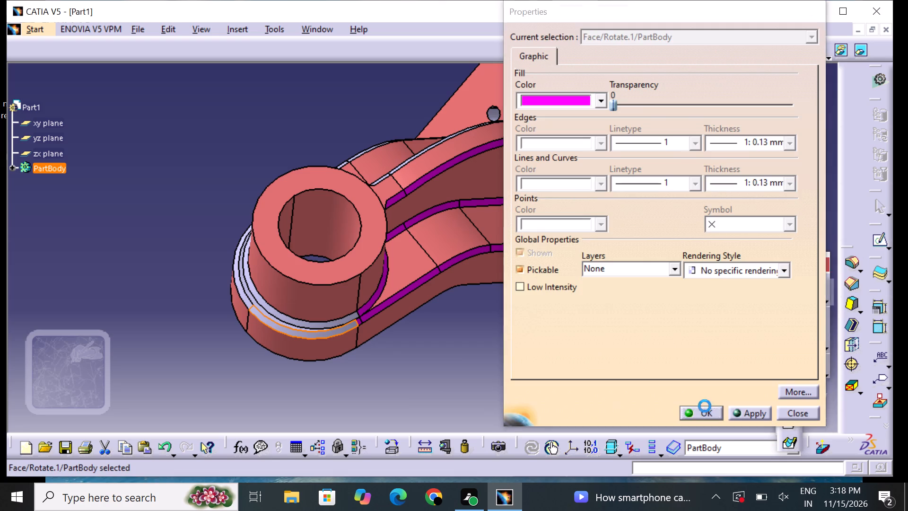
pyautogui.click(469, 403)
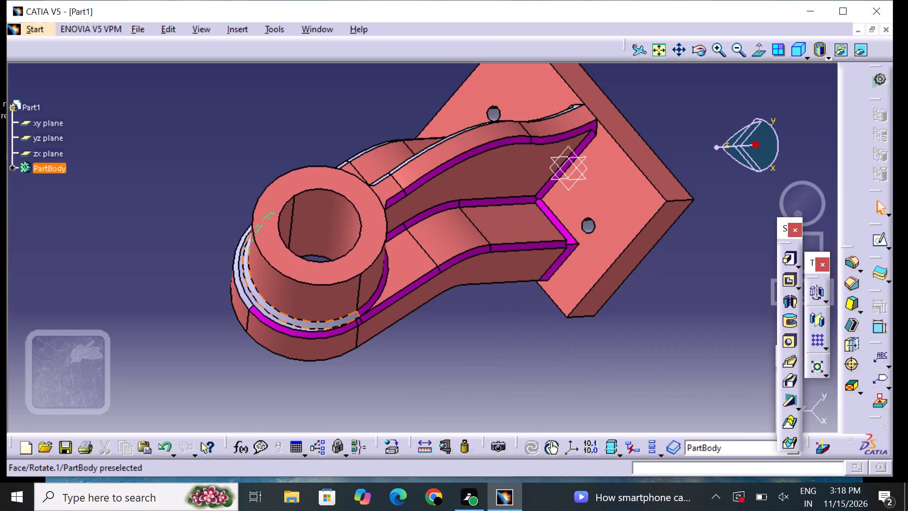
# Set the fill colour of the curved chamfer strip around the foot of the boss to magenta.
pyautogui.click(320, 325)
pyautogui.rightClick(320, 325)
pyautogui.click(401, 94)
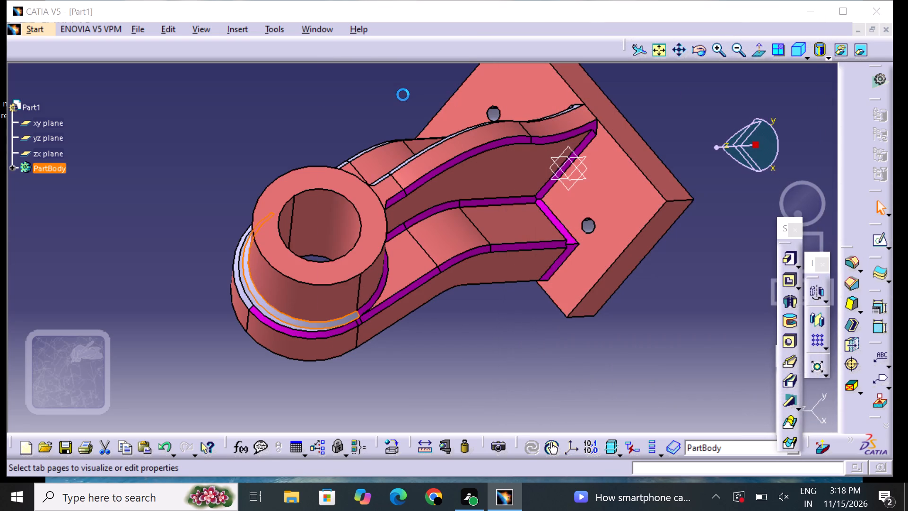
pyautogui.click(539, 99)
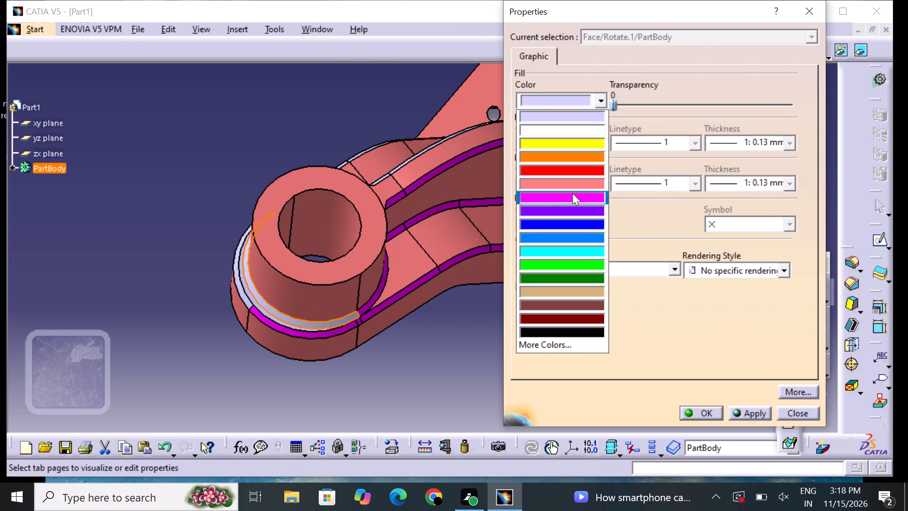
pyautogui.click(574, 193)
pyautogui.click(710, 415)
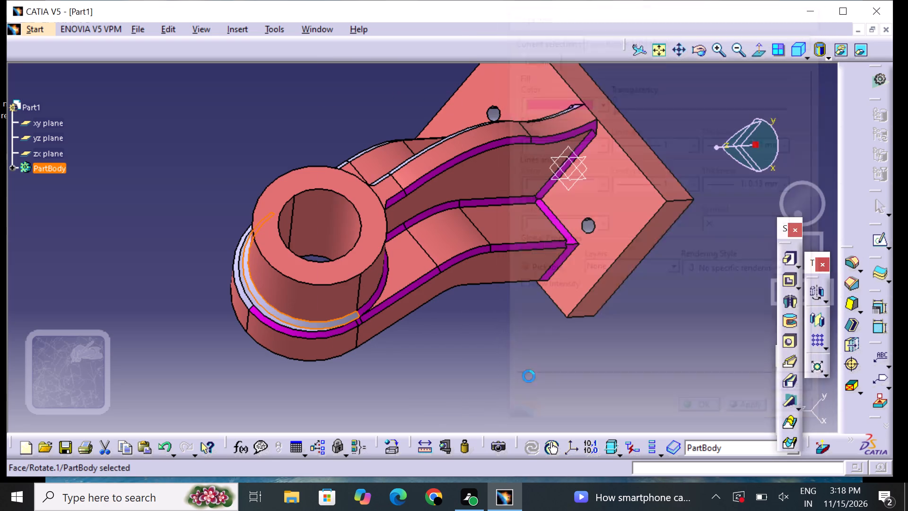
pyautogui.click(500, 369)
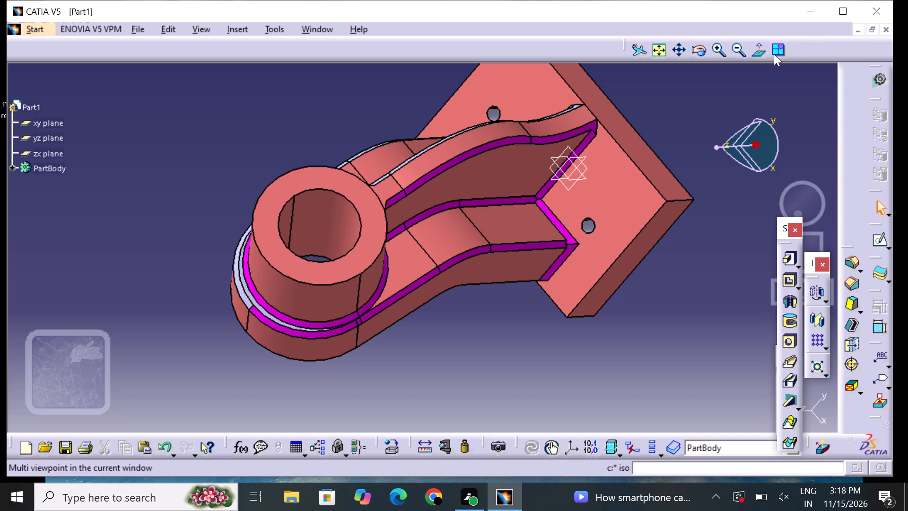
# Set the fill colour of the thin crescent face between the boss-foot chamfer and the arm-end chamfer to magenta.
pyautogui.click(721, 52)
pyautogui.scroll(1, 424, 217)
pyautogui.moveTo(433, 217); pyautogui.dragTo(443, 217, button='middle')
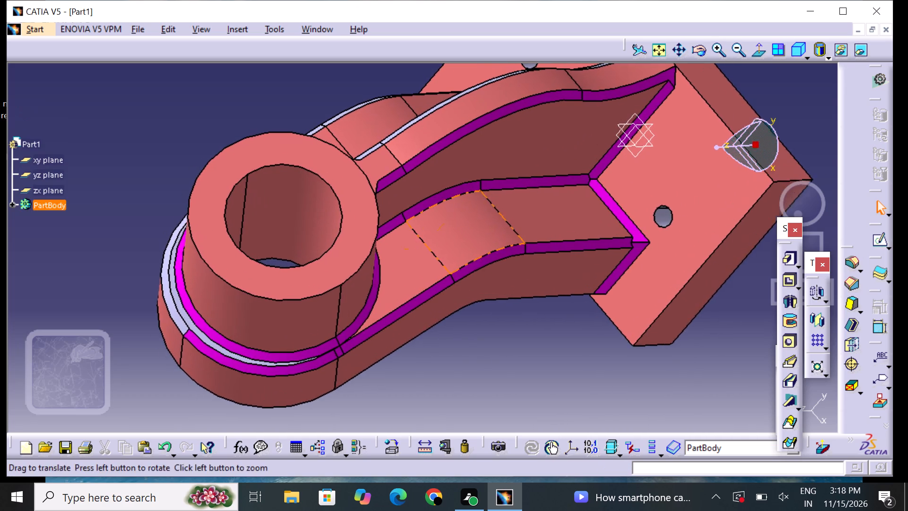
pyautogui.moveTo(443, 217); pyautogui.dragTo(575, 194, button='middle')
pyautogui.click(367, 330)
pyautogui.rightClick(367, 330)
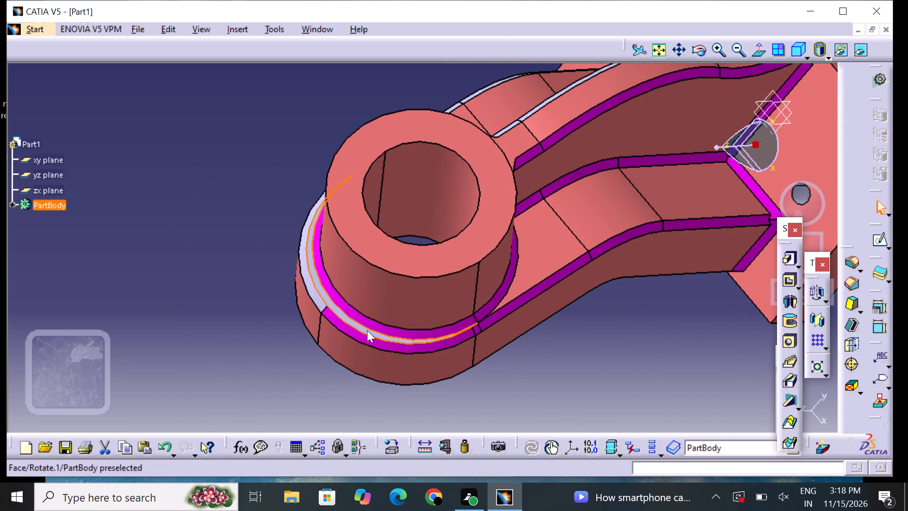
pyautogui.click(434, 99)
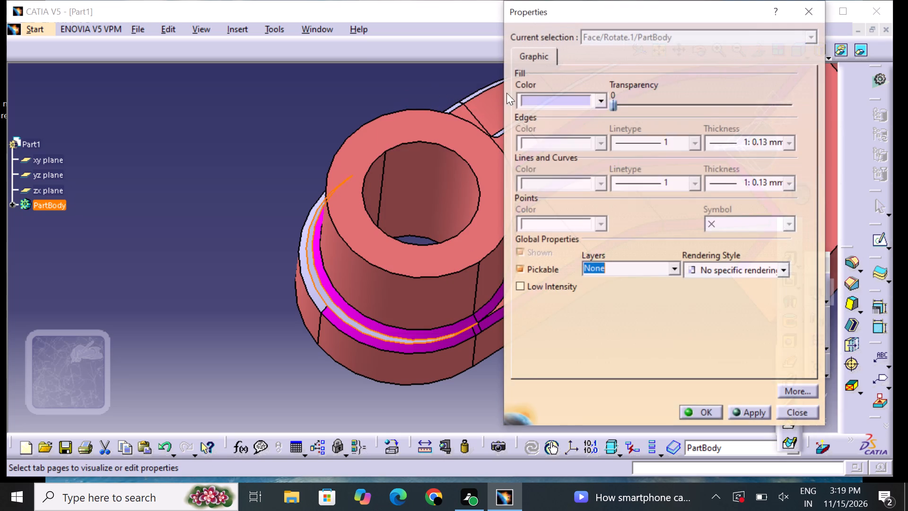
pyautogui.click(551, 97)
pyautogui.click(584, 198)
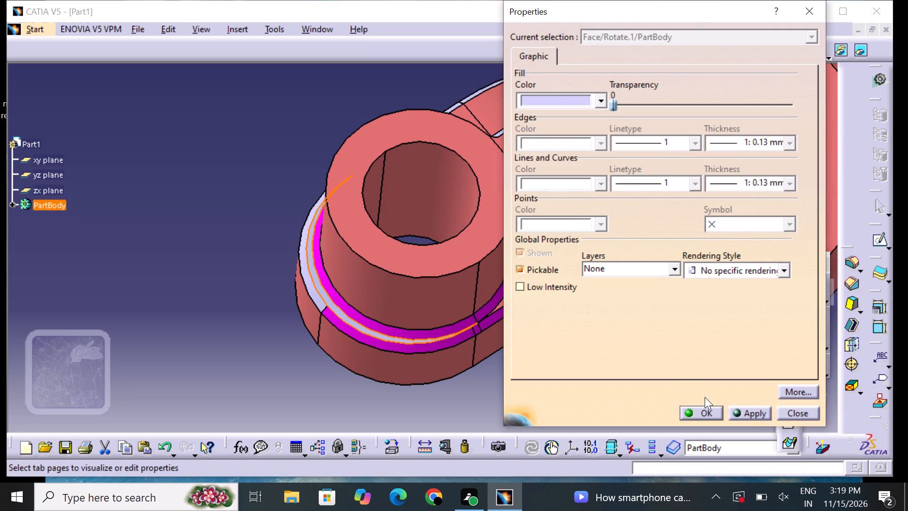
pyautogui.click(710, 407)
pyautogui.moveTo(597, 400); pyautogui.dragTo(588, 389)
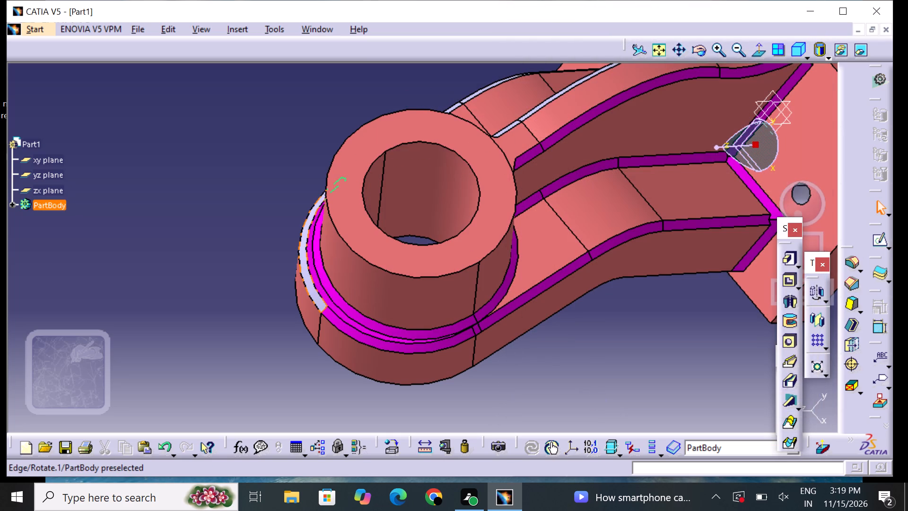
# Set the fill colour of the whole Rotate.1 feature to magenta to colour its remaining uncoloured faces.
pyautogui.doubleClick(304, 275)
pyautogui.rightClick(308, 275)
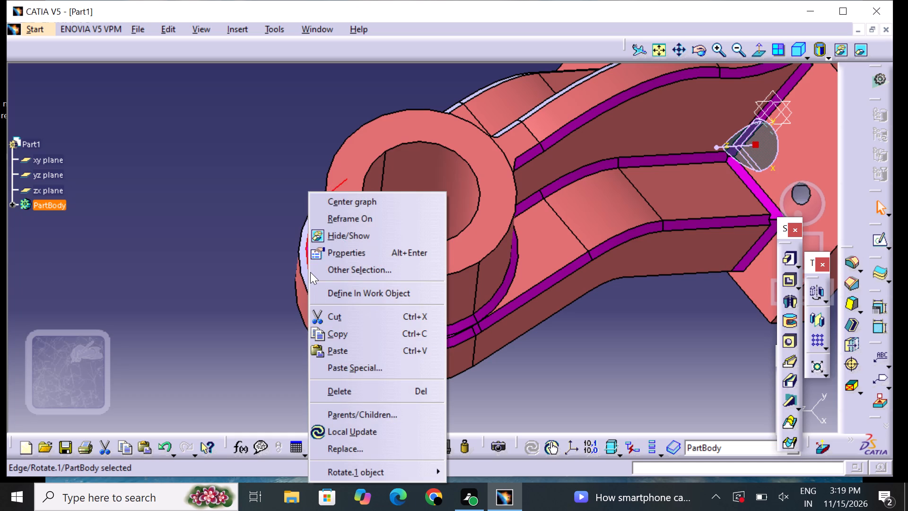
pyautogui.click(370, 249)
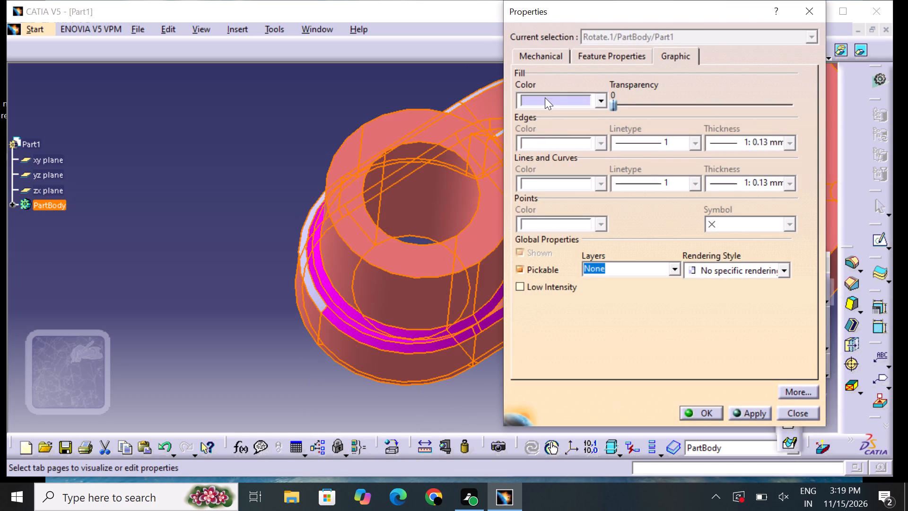
pyautogui.click(546, 101)
pyautogui.click(568, 197)
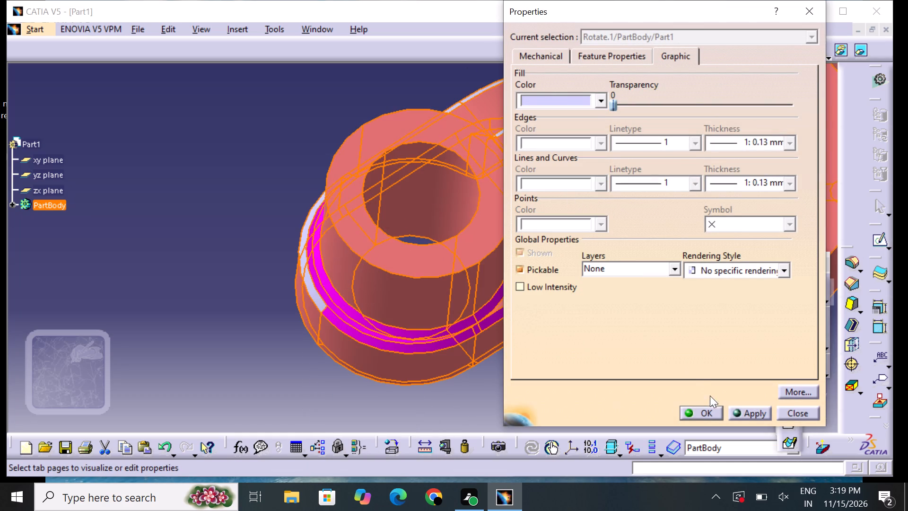
pyautogui.click(707, 408)
pyautogui.click(575, 374)
# Examine the coloured bracket from several sides, checking the boss, arm, rib, base and chamfer faces.
pyautogui.moveTo(625, 317); pyautogui.dragTo(601, 319, button='middle')
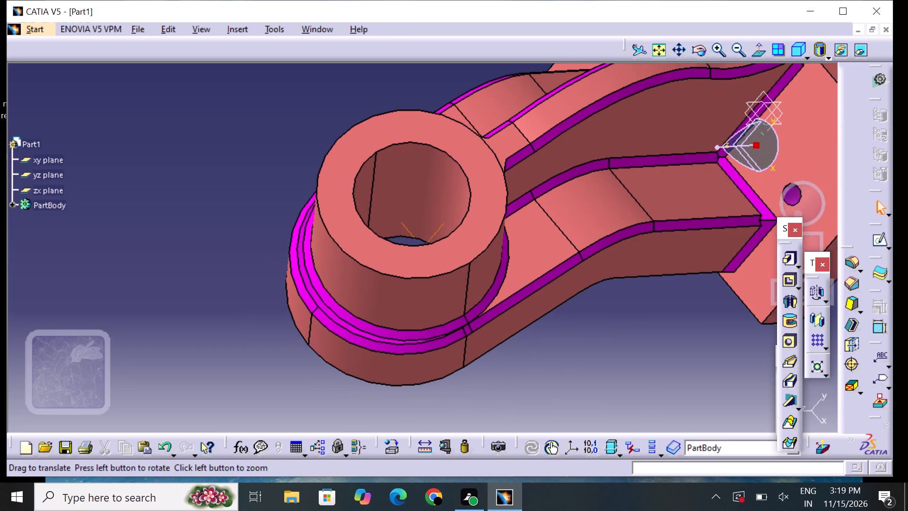
pyautogui.moveTo(601, 319); pyautogui.dragTo(461, 312, button='middle')
pyautogui.moveTo(484, 277); pyautogui.dragTo(561, 211, button='middle')
pyautogui.moveTo(488, 276); pyautogui.dragTo(561, 211, button='right')
pyautogui.moveTo(466, 290); pyautogui.dragTo(467, 290, button='middle')
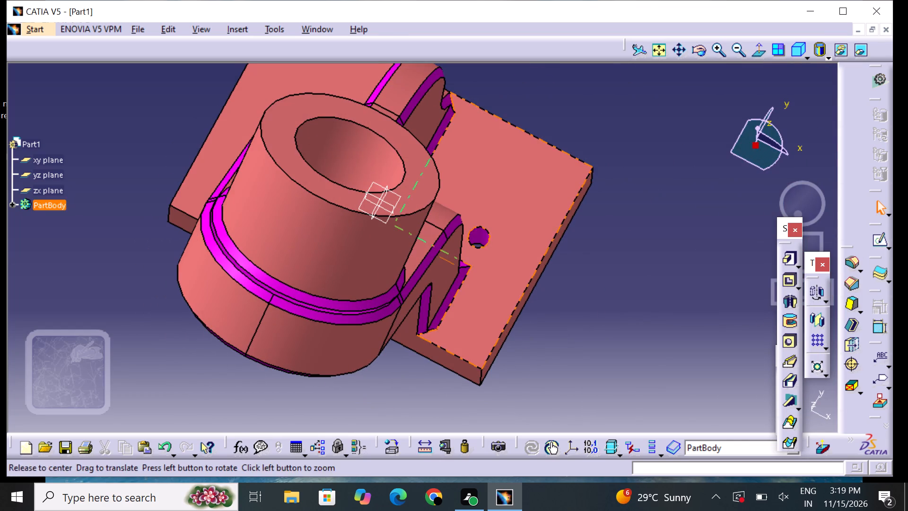
pyautogui.moveTo(467, 290); pyautogui.dragTo(609, 206, button='middle')
pyautogui.moveTo(490, 281); pyautogui.dragTo(609, 195, button='right')
pyautogui.moveTo(288, 167); pyautogui.dragTo(337, 302, button='middle')
pyautogui.moveTo(289, 167); pyautogui.dragTo(337, 302, button='right')
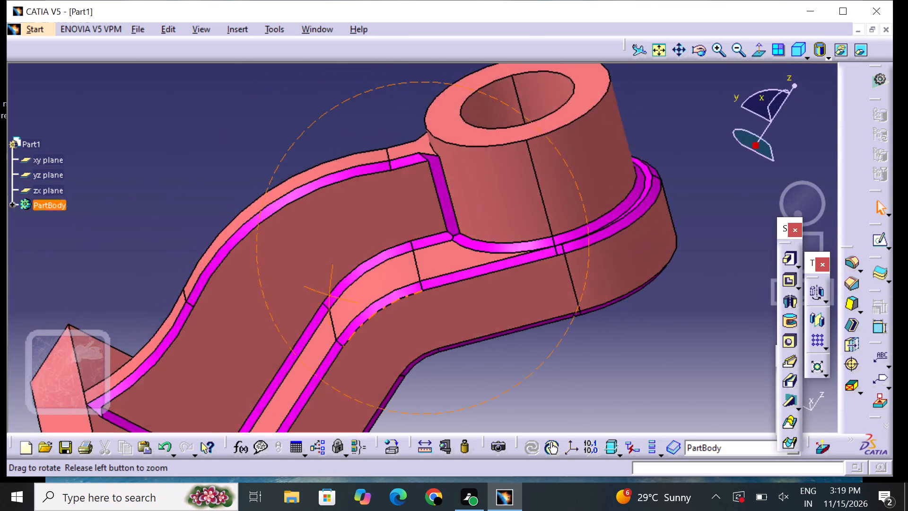
pyautogui.moveTo(337, 302); pyautogui.dragTo(453, 319, button='right')
pyautogui.moveTo(337, 302); pyautogui.dragTo(453, 317, button='middle')
pyautogui.moveTo(471, 189); pyautogui.dragTo(446, 260, button='middle')
pyautogui.moveTo(472, 189); pyautogui.dragTo(445, 263, button='right')
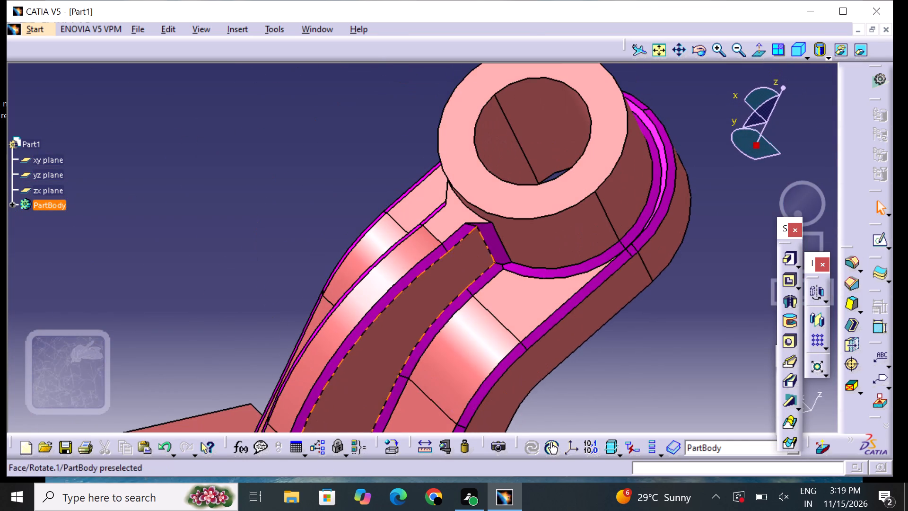
pyautogui.click(742, 51)
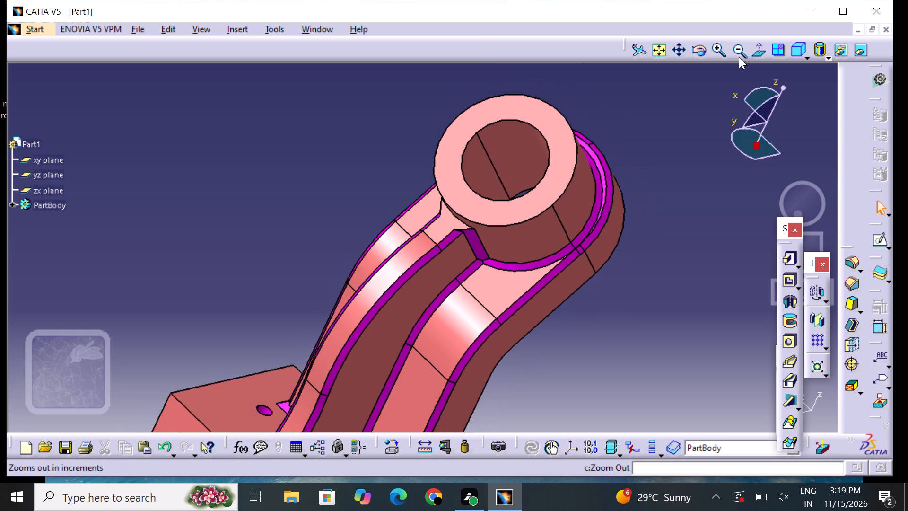
pyautogui.moveTo(592, 174); pyautogui.dragTo(619, 119, button='middle')
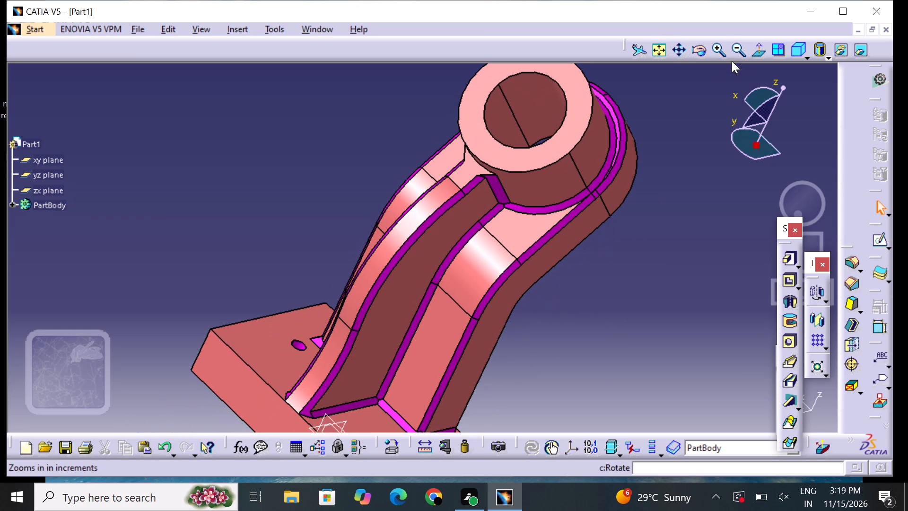
pyautogui.moveTo(737, 47); pyautogui.dragTo(738, 52)
pyautogui.moveTo(596, 239); pyautogui.dragTo(605, 198, button='middle')
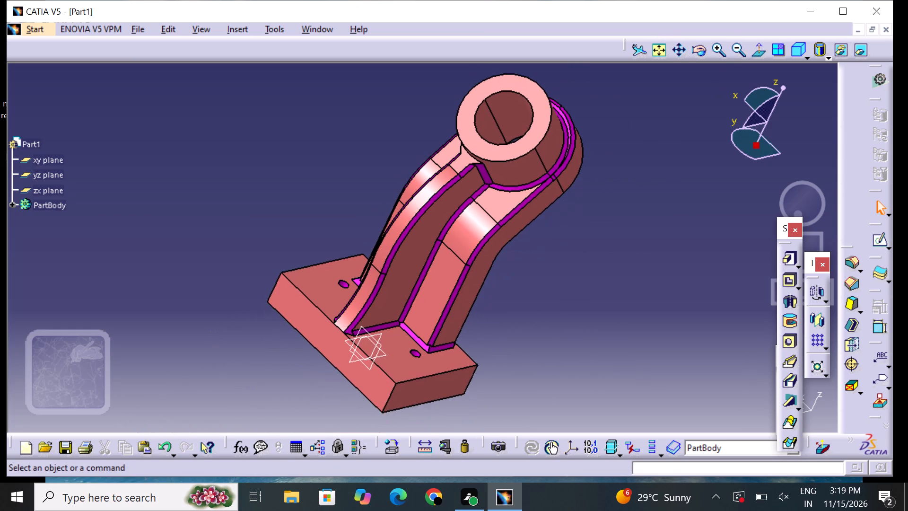
pyautogui.moveTo(597, 164); pyautogui.dragTo(561, 185, button='middle')
pyautogui.moveTo(597, 164); pyautogui.dragTo(561, 185, button='right')
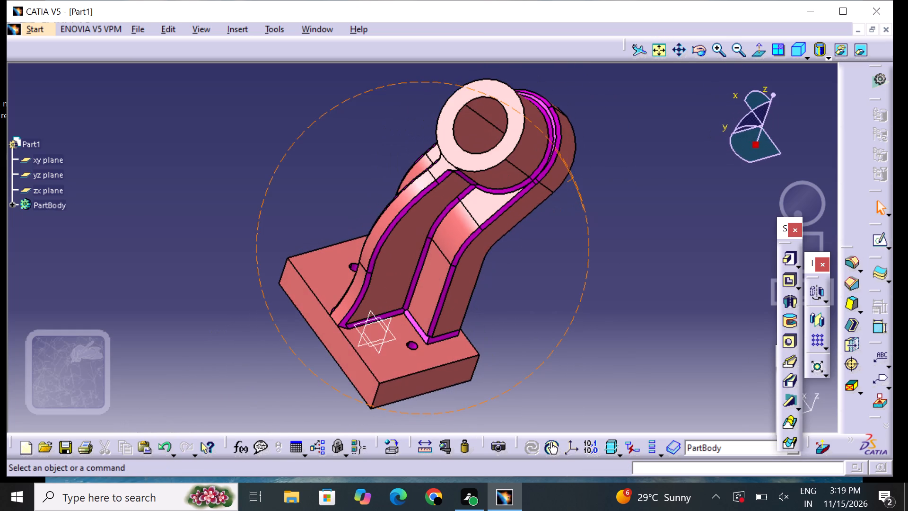
pyautogui.moveTo(561, 185); pyautogui.dragTo(584, 203, button='middle')
pyautogui.moveTo(561, 185); pyautogui.dragTo(585, 203, button='right')
pyautogui.moveTo(376, 150); pyautogui.dragTo(381, 224, button='middle')
pyautogui.moveTo(376, 150); pyautogui.dragTo(384, 224, button='right')
pyautogui.scroll(1, 385, 224)
pyautogui.moveTo(541, 238); pyautogui.dragTo(429, 192, button='middle')
pyautogui.moveTo(542, 232); pyautogui.dragTo(429, 193, button='right')
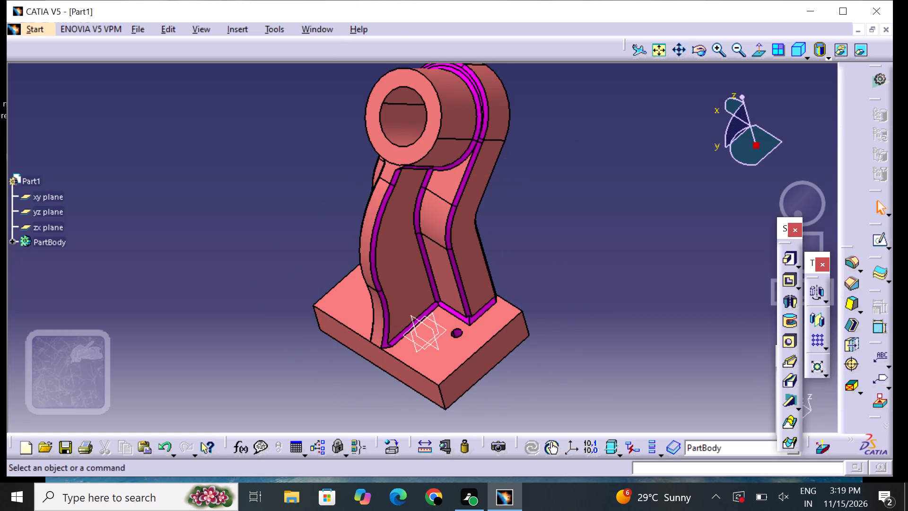
pyautogui.click(185, 62)
pyautogui.moveTo(291, 187); pyautogui.dragTo(408, 212, button='middle')
pyautogui.moveTo(294, 189); pyautogui.dragTo(408, 212, button='right')
pyautogui.moveTo(277, 189); pyautogui.dragTo(244, 273, button='middle')
pyautogui.moveTo(276, 192); pyautogui.dragTo(244, 273, button='right')
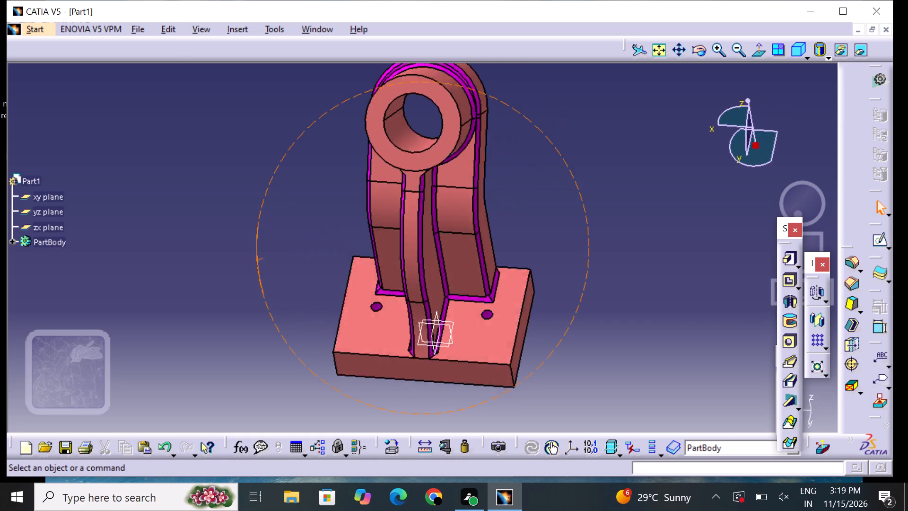
pyautogui.moveTo(244, 273); pyautogui.dragTo(374, 341, button='middle')
pyautogui.moveTo(244, 273); pyautogui.dragTo(374, 341, button='right')
pyautogui.moveTo(297, 179); pyautogui.dragTo(268, 224, button='middle')
pyautogui.moveTo(297, 188); pyautogui.dragTo(268, 224, button='right')
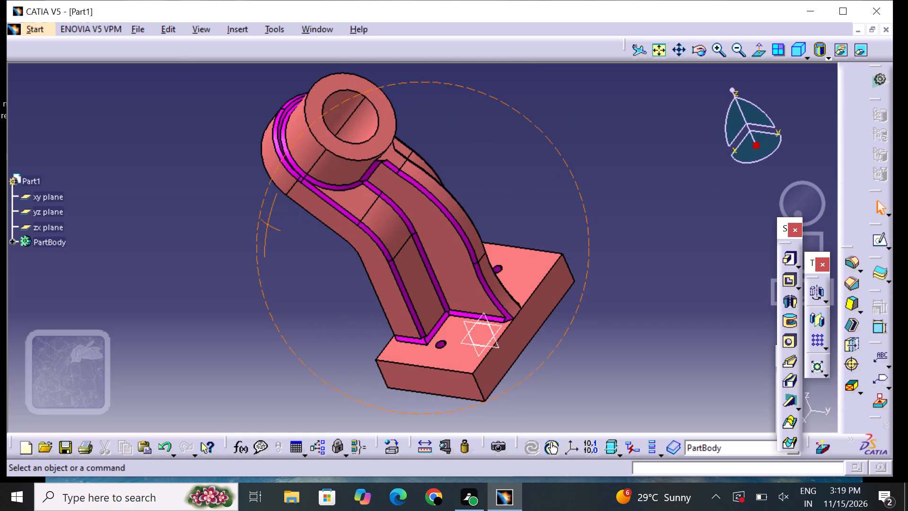
pyautogui.moveTo(268, 224); pyautogui.dragTo(263, 236, button='middle')
pyautogui.moveTo(268, 224); pyautogui.dragTo(263, 236, button='right')
pyautogui.moveTo(592, 174); pyautogui.dragTo(552, 264, button='middle')
pyautogui.moveTo(592, 174); pyautogui.dragTo(550, 264, button='right')
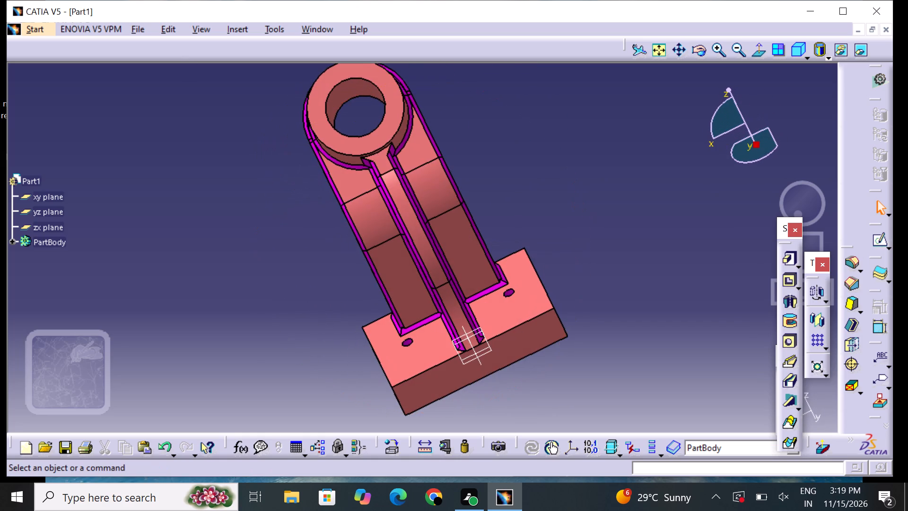
pyautogui.scroll(1, 526, 190)
pyautogui.moveTo(527, 190); pyautogui.dragTo(559, 213, button='middle')
pyautogui.moveTo(314, 166); pyautogui.dragTo(321, 174, button='middle')
pyautogui.moveTo(316, 167); pyautogui.dragTo(321, 174, button='right')
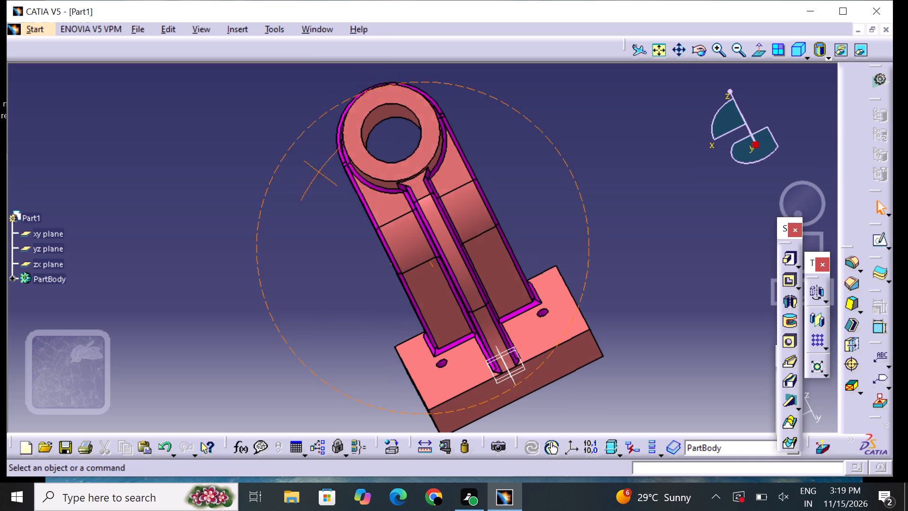
pyautogui.moveTo(321, 174); pyautogui.dragTo(348, 195, button='middle')
pyautogui.moveTo(321, 174); pyautogui.dragTo(348, 195, button='right')
pyautogui.moveTo(531, 180); pyautogui.dragTo(548, 170, button='middle')
pyautogui.moveTo(531, 180); pyautogui.dragTo(548, 170, button='right')
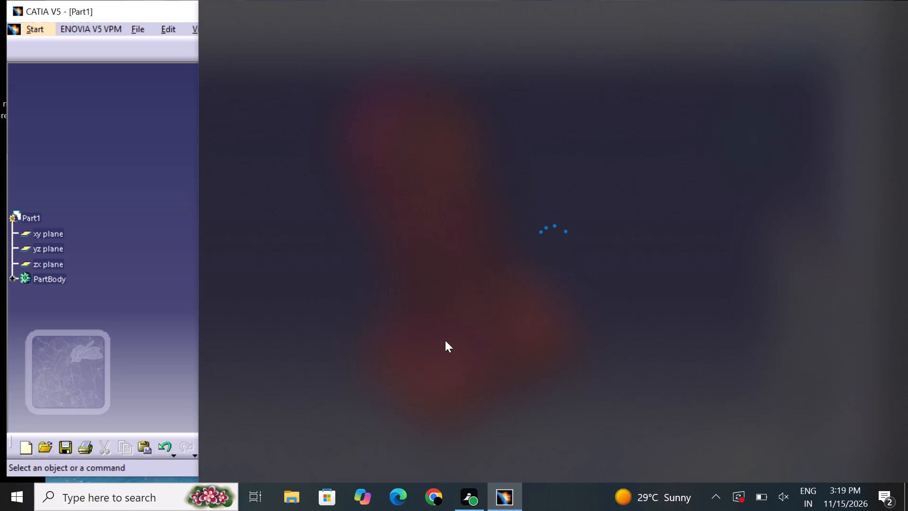
pyautogui.click(143, 210)
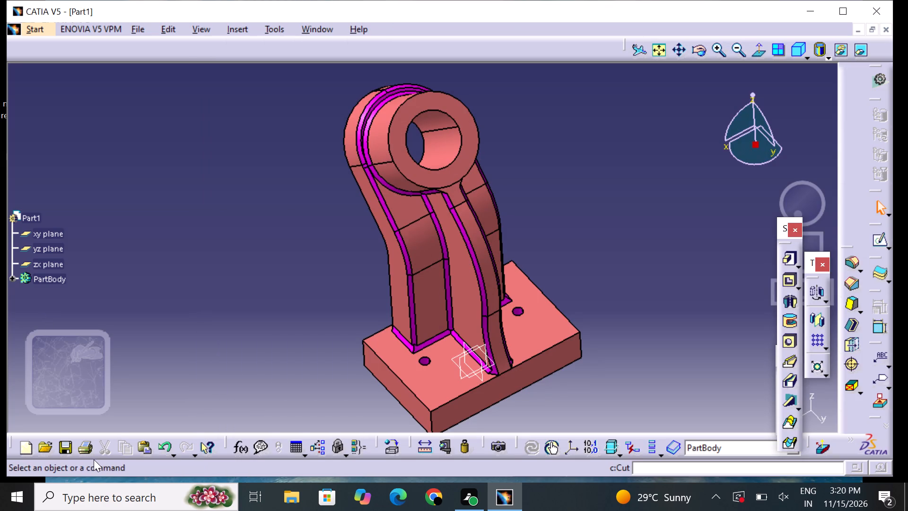
# Save the part to the Desktop as a CATPart named SKETCHER 7.
pyautogui.click(66, 453)
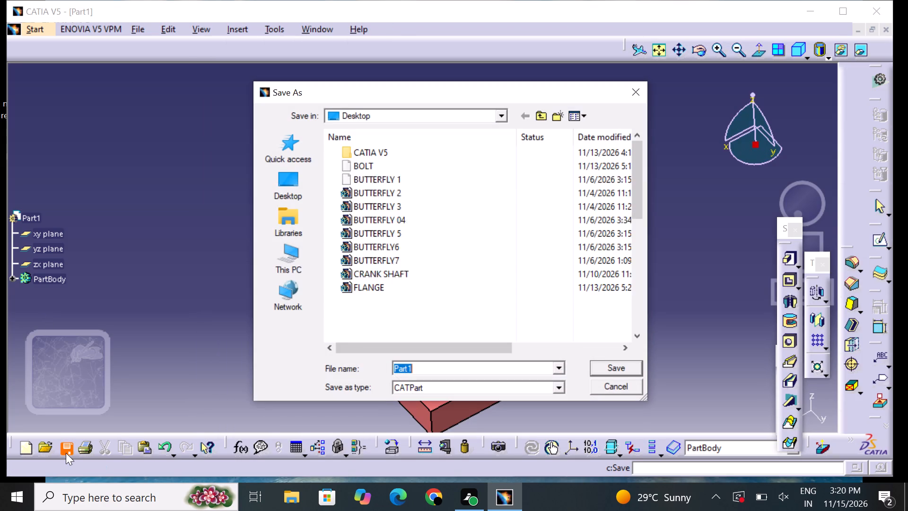
pyautogui.press('BackSpace')
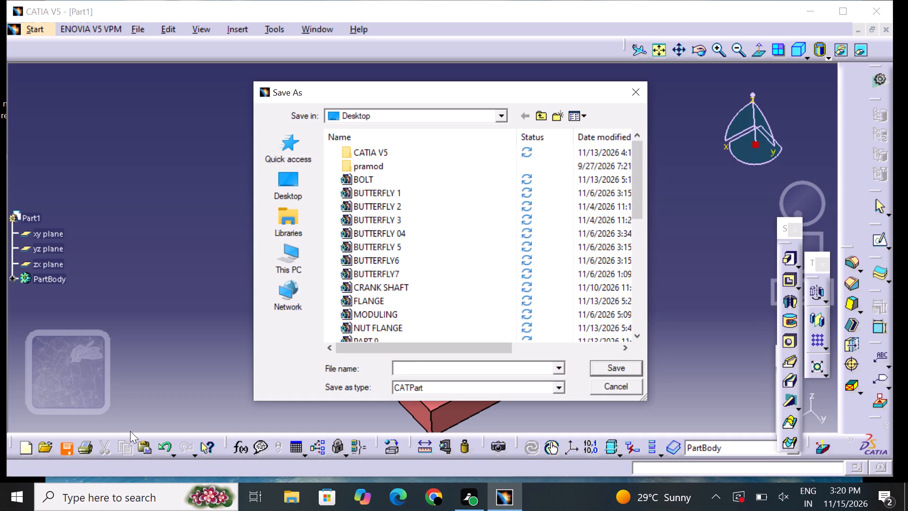
pyautogui.write('SKE')
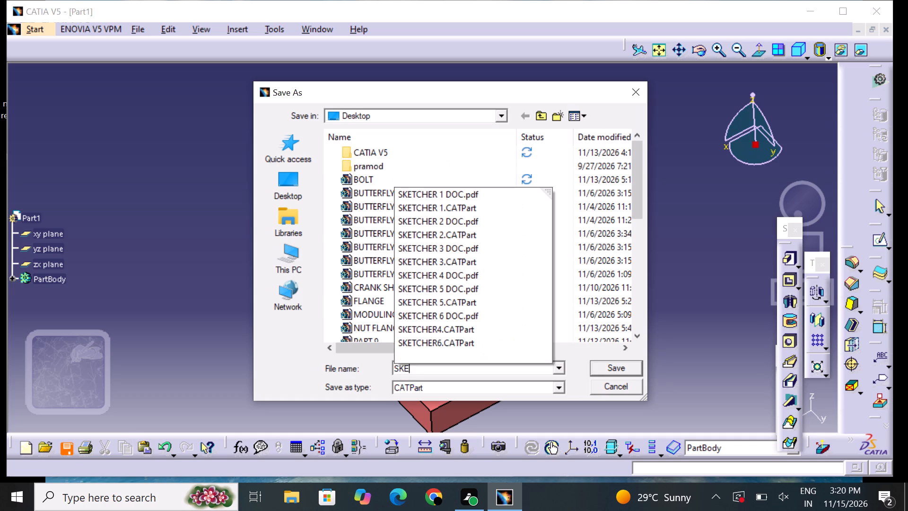
pyautogui.press('t')
pyautogui.write('CHER')
pyautogui.press('space')
pyautogui.press('7')
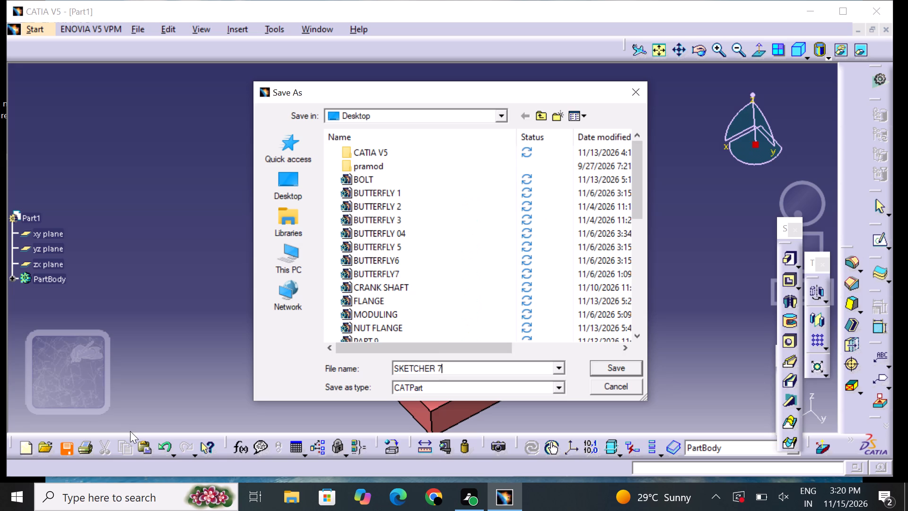
pyautogui.press('Return')
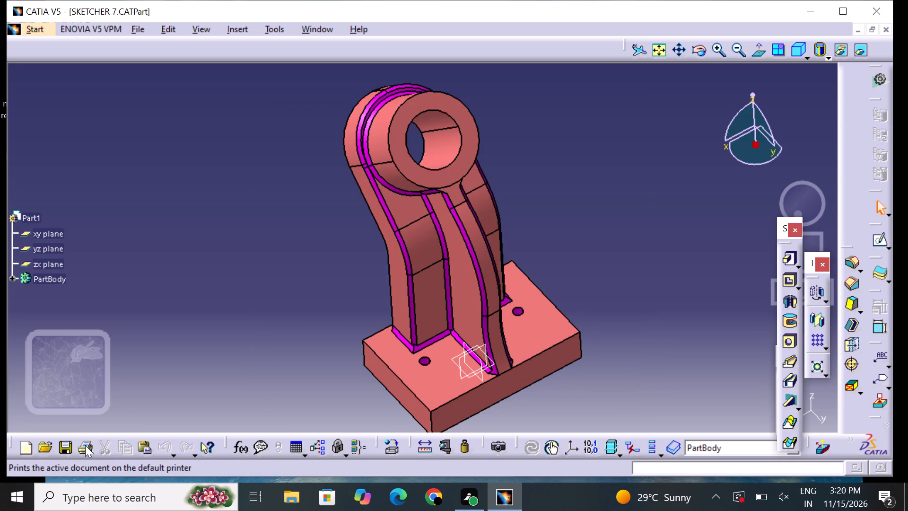
# Print the bracket view to a PDF document on the Desktop named SKETCHER 7 DOC.
pyautogui.click(85, 448)
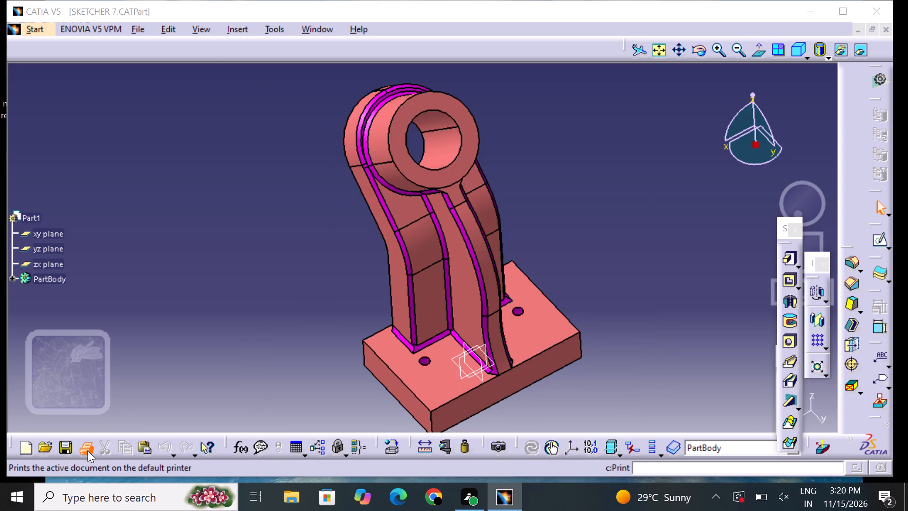
pyautogui.write('SKETCHER')
pyautogui.press('space')
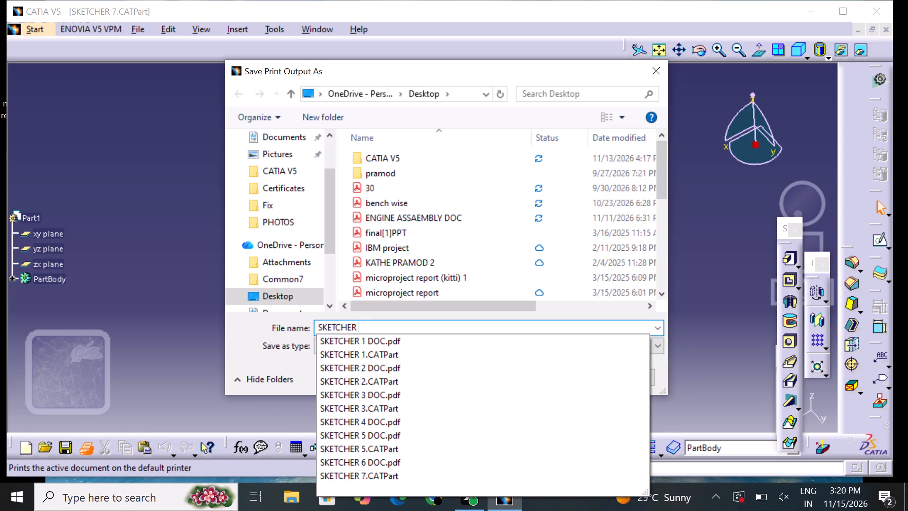
pyautogui.write('7 DOC')
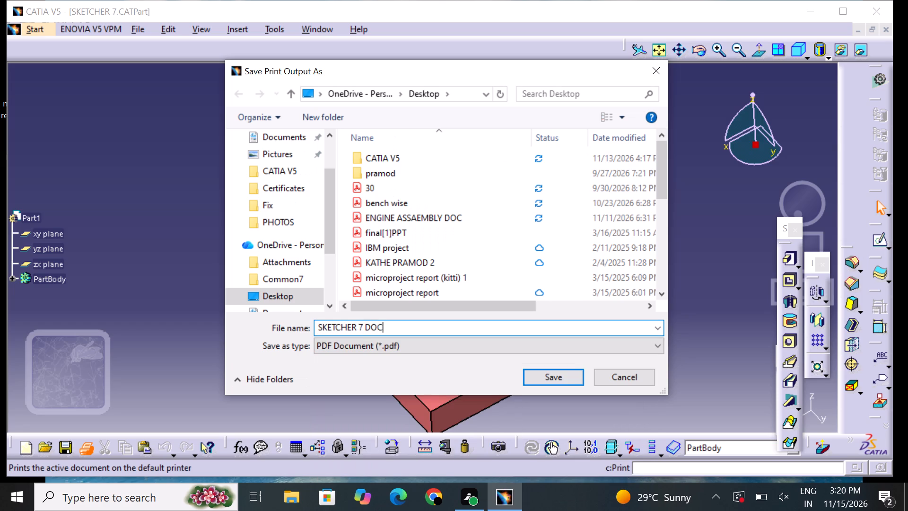
pyautogui.press('Return')
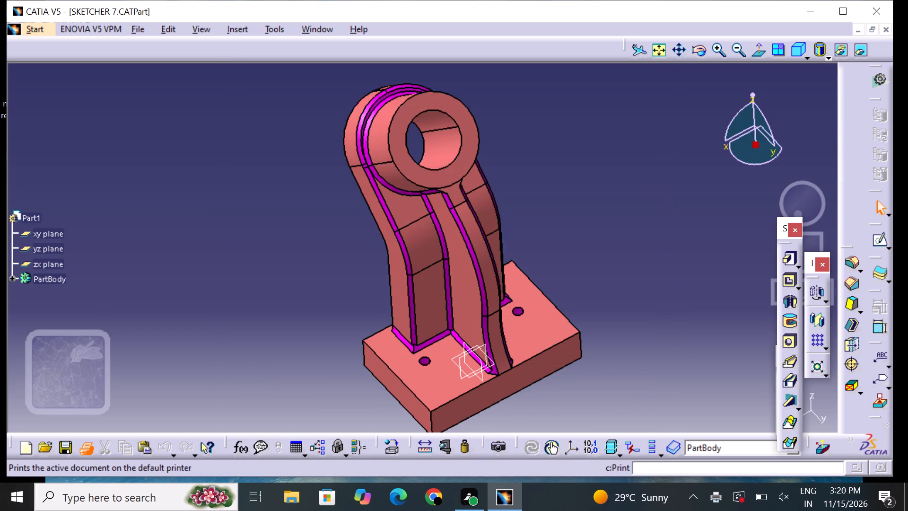